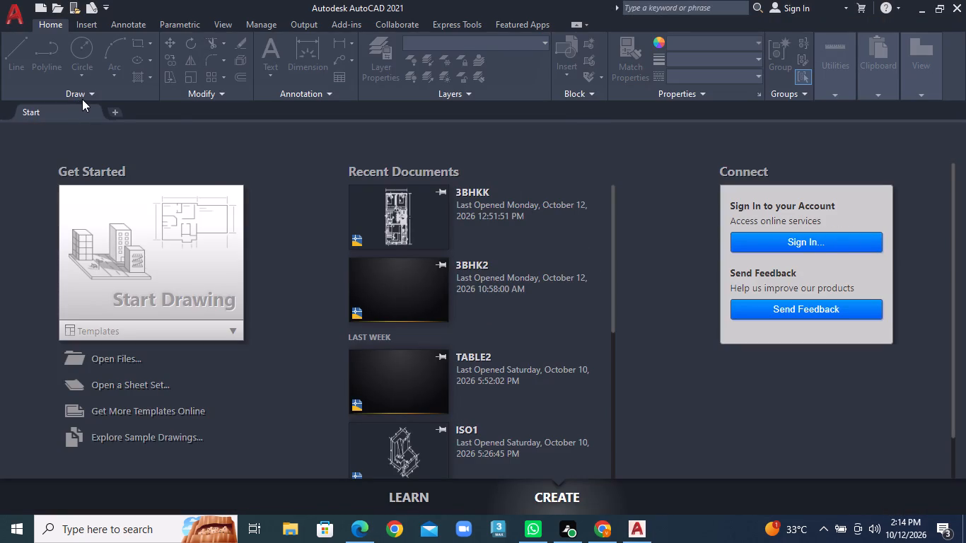
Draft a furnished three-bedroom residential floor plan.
Start a new blank drawing from the start page.
left_click(206, 238)
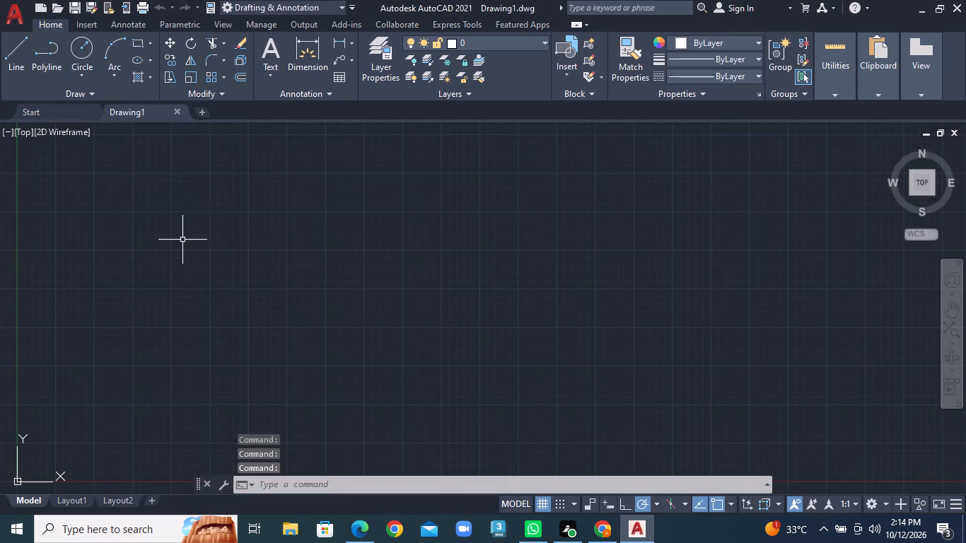
Turn on session log file recording with the LOGFILEON command.
left_click(339, 488)
type("LOF")
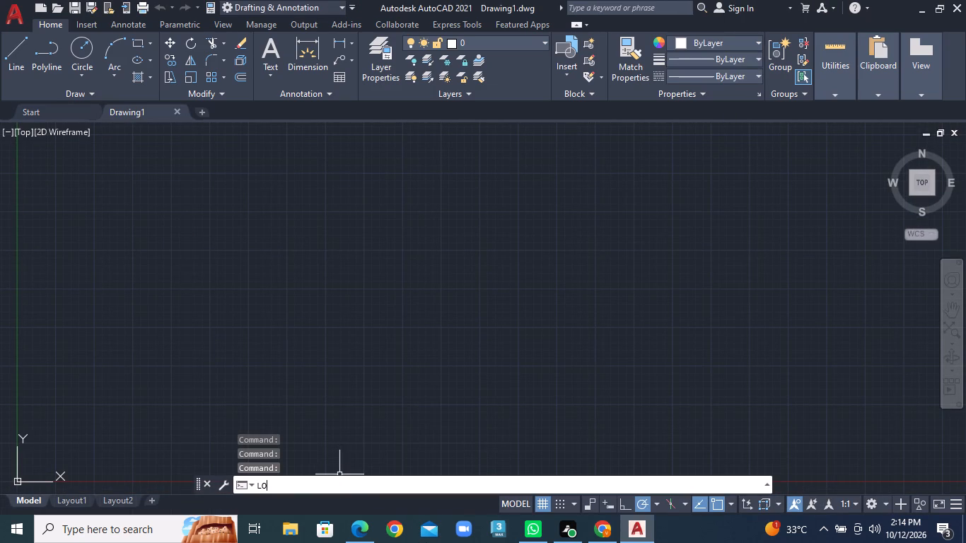
key("BackSpace")
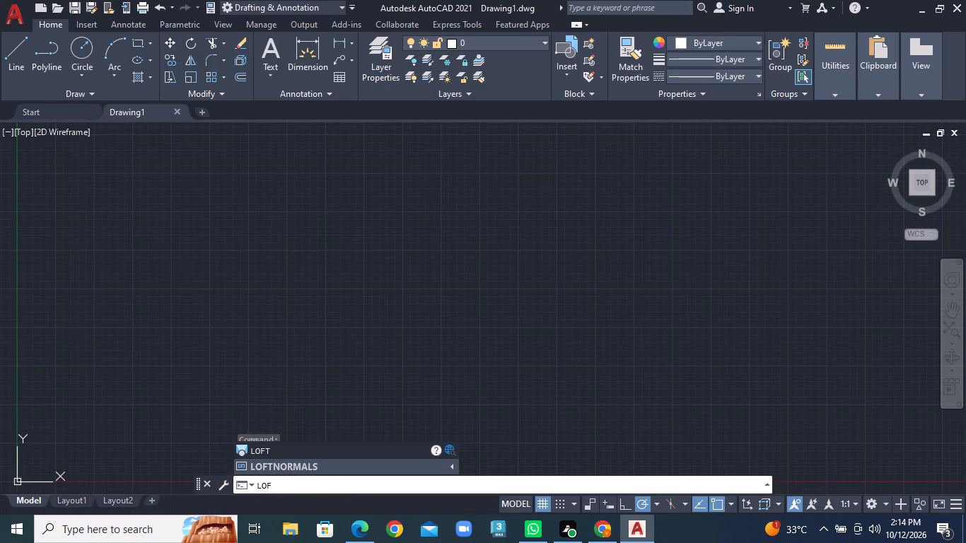
key("g")
key("BackSpace")
key("BackSpace")
key("g")
left_click(303, 370)
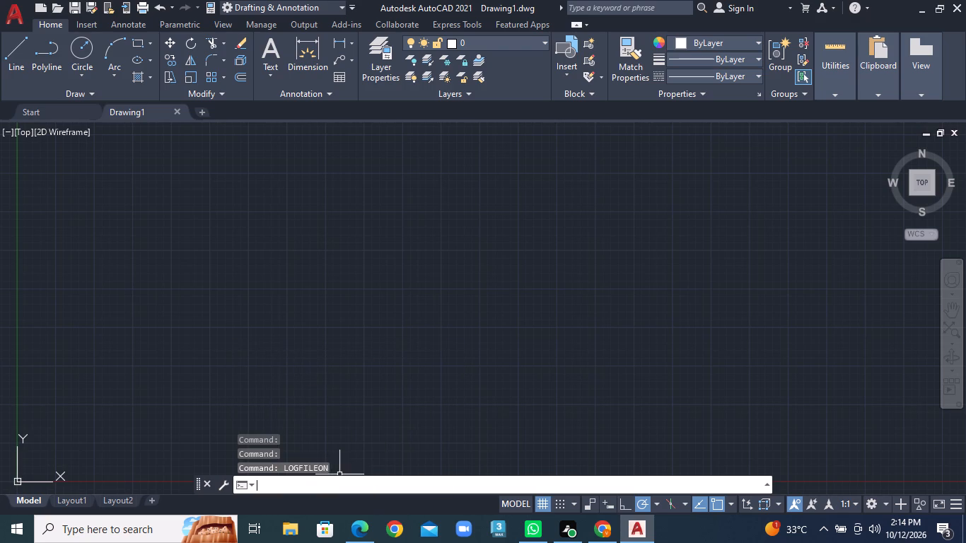
Set the drawing's length unit type to Architectural with the UNITS command and accept the settings.
left_click(329, 484)
type("UN")
key("Return")
left_click(399, 160)
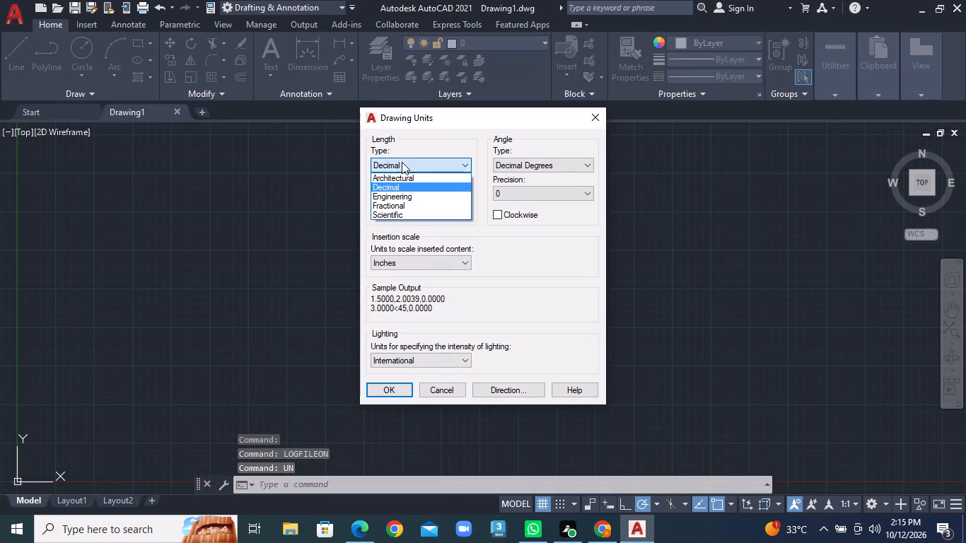
left_click(410, 176)
left_click(394, 390)
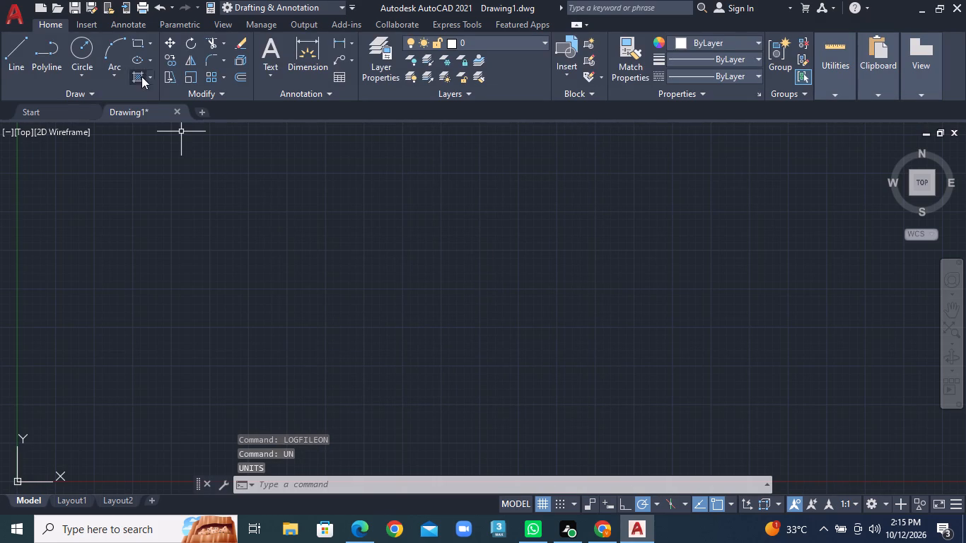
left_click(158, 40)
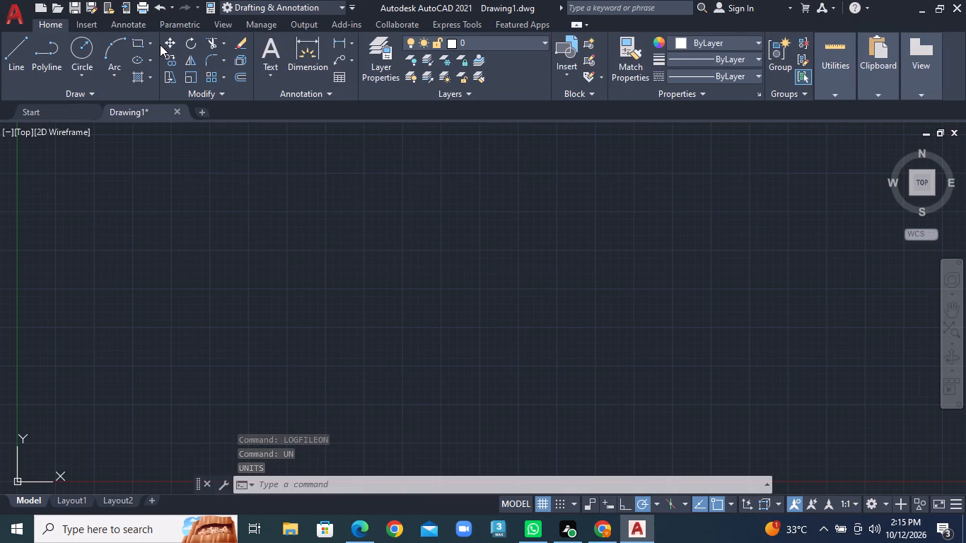
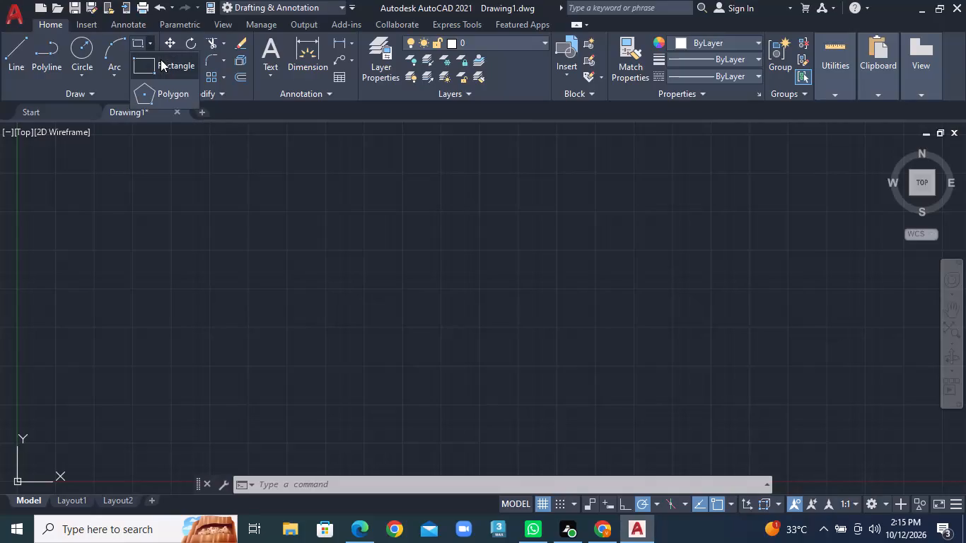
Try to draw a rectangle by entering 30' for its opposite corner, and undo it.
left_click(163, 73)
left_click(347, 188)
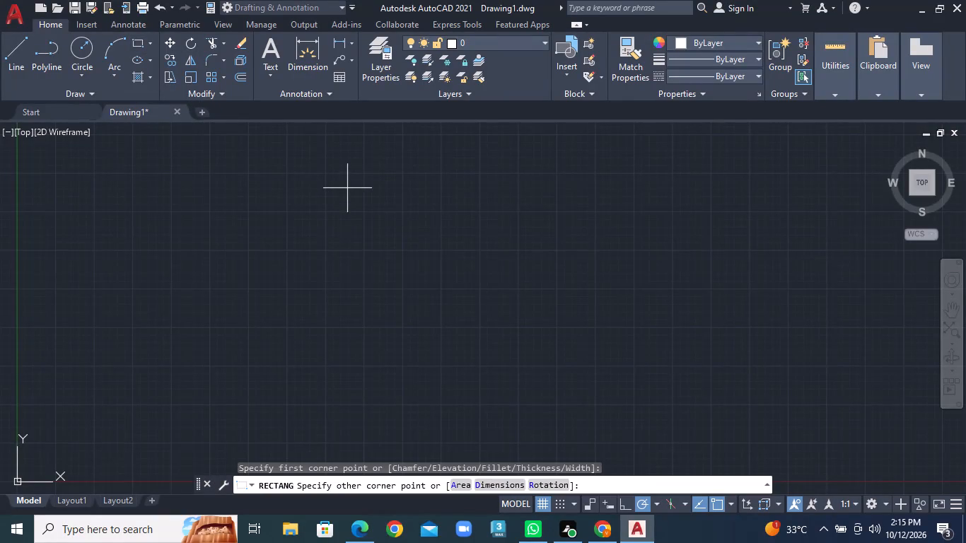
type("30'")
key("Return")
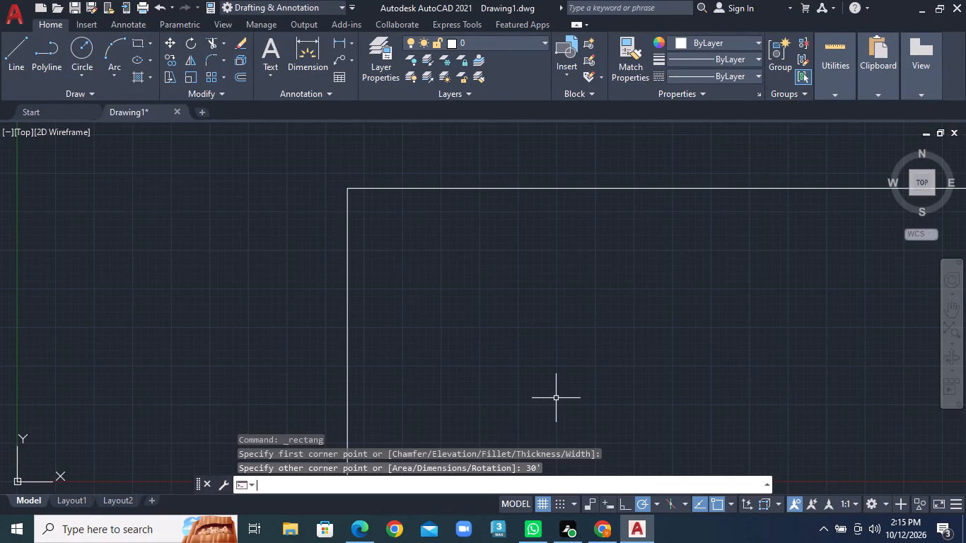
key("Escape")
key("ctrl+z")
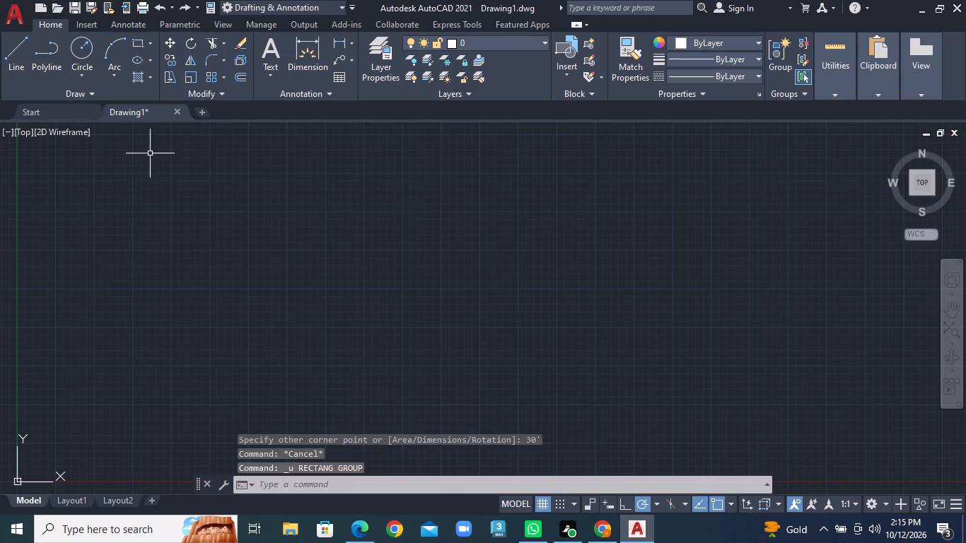
Draw the outer wall rectangle using the Dimensions option, with length 30' and width 45'6", extending down from its first corner.
left_click(149, 37)
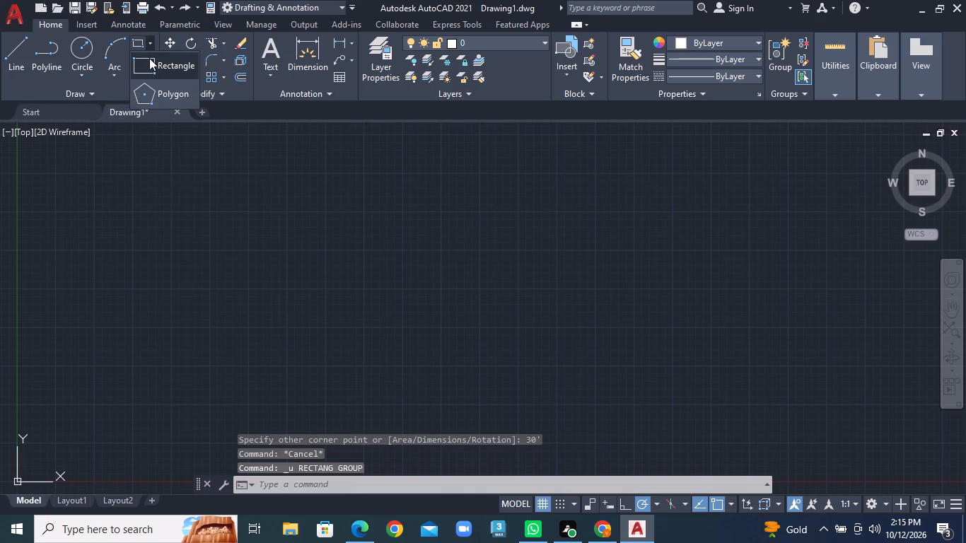
left_click(151, 62)
left_click(345, 179)
right_click(422, 286)
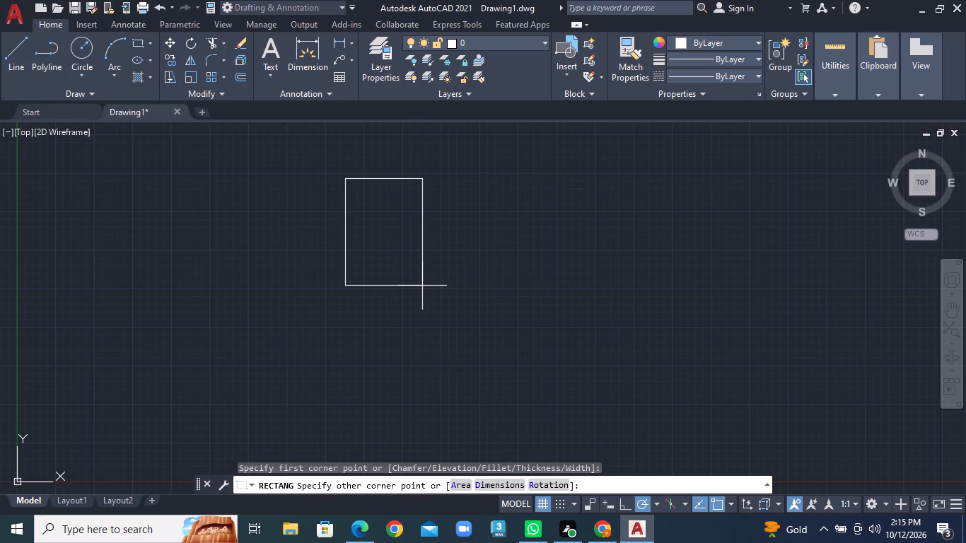
left_click(452, 357)
type("30'")
key("Return")
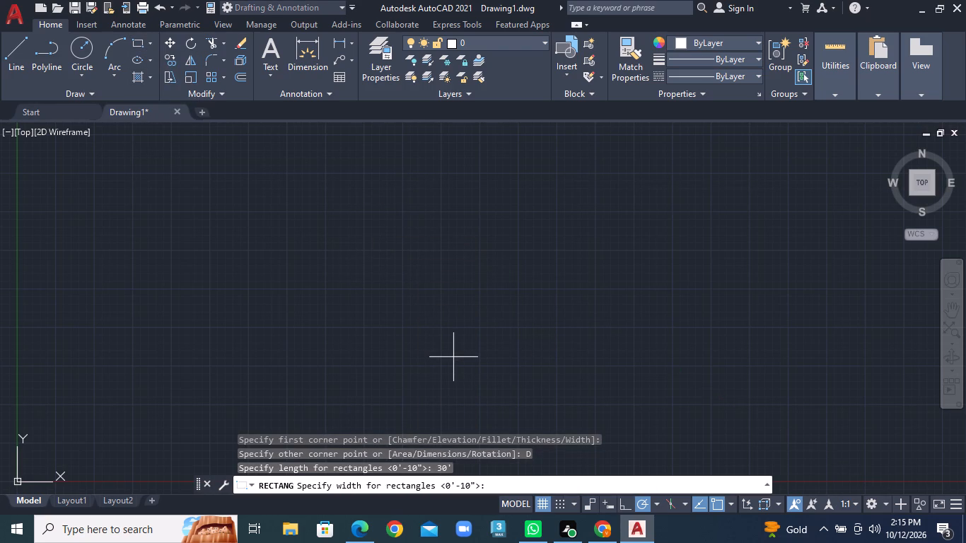
type("45'6\"")
key("Return")
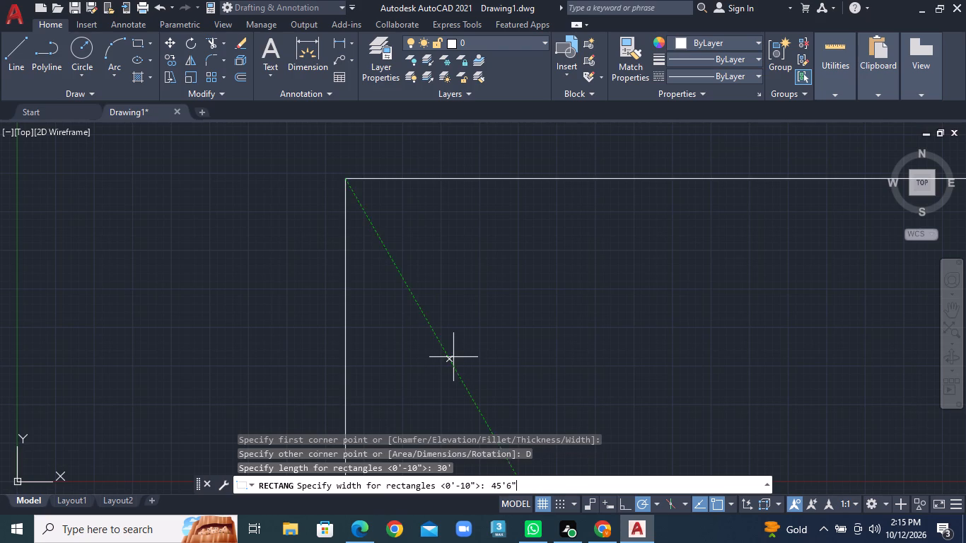
scroll(453, 357, "down", 1)
left_click_drag(455, 357, 476, 349)
Move the UCS origin away from the rectangle to an empty area below and to its left.
scroll(476, 349, "up", 1)
scroll(482, 349, "down", 9)
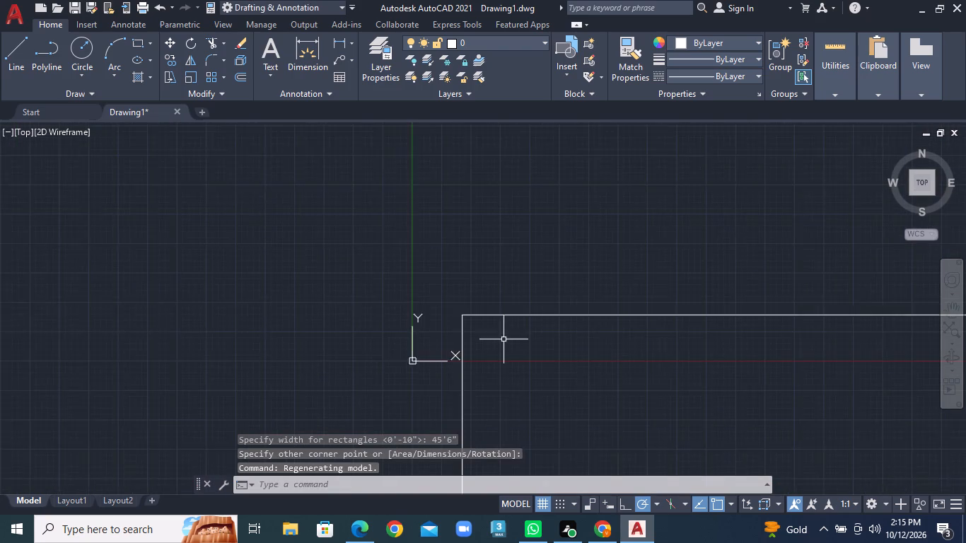
scroll(504, 344, "down", 5)
middle_click_drag(569, 378, 490, 207)
scroll(450, 202, "up", 1)
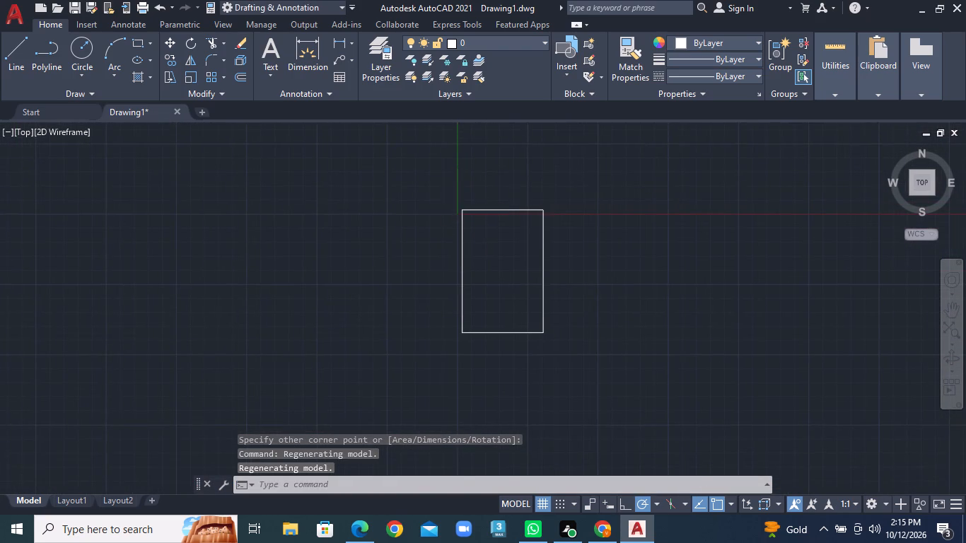
left_click(462, 224)
left_click_drag(460, 221, 0, 474)
left_click(0, 474)
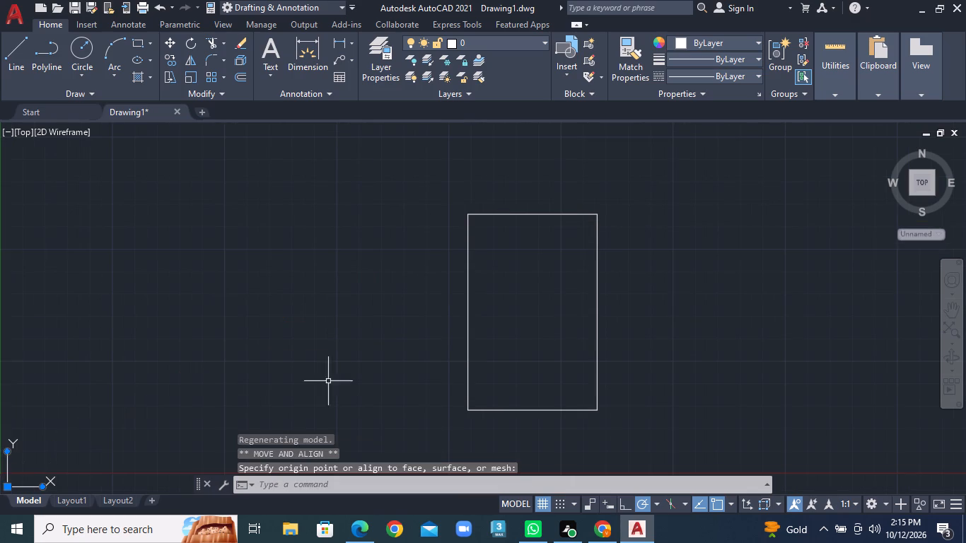
Offset the rectangle 9" inward to form the outer wall thickness.
scroll(542, 315, "up", 1)
middle_click_drag(542, 315, 523, 294)
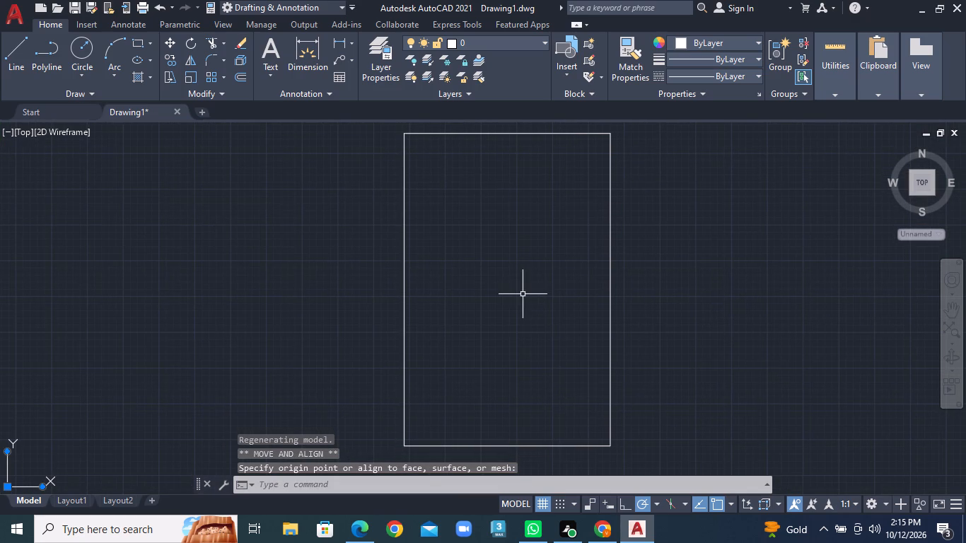
left_click(242, 76)
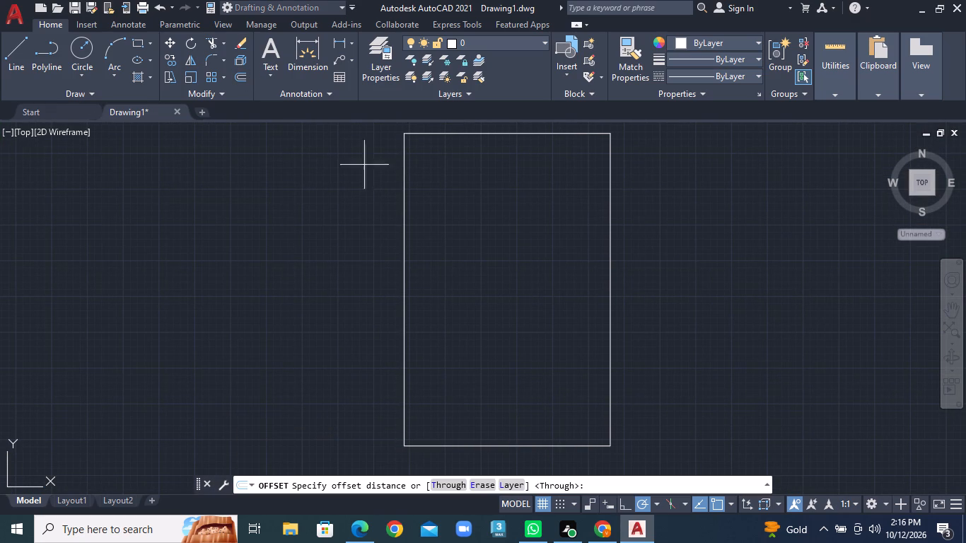
type("9\"")
key("Return")
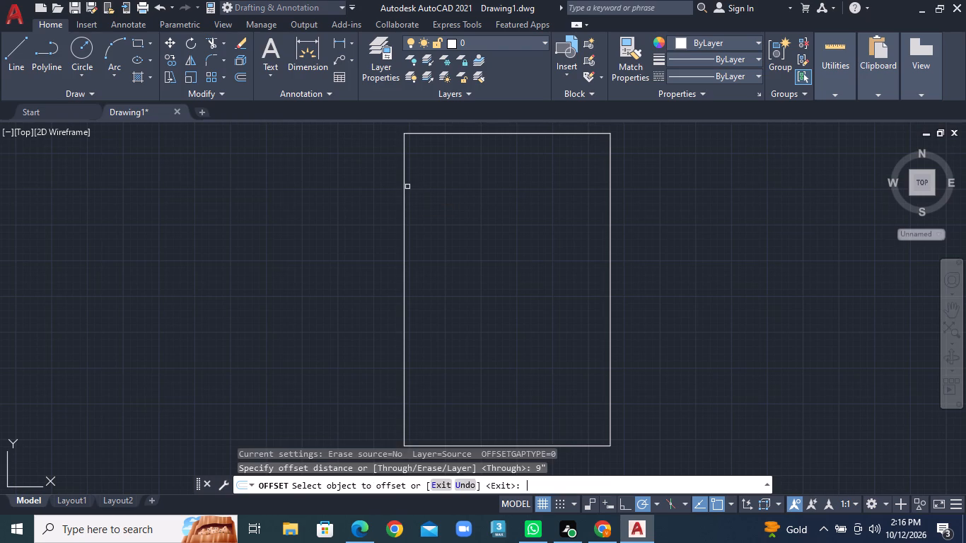
left_click(516, 133)
left_click(516, 198)
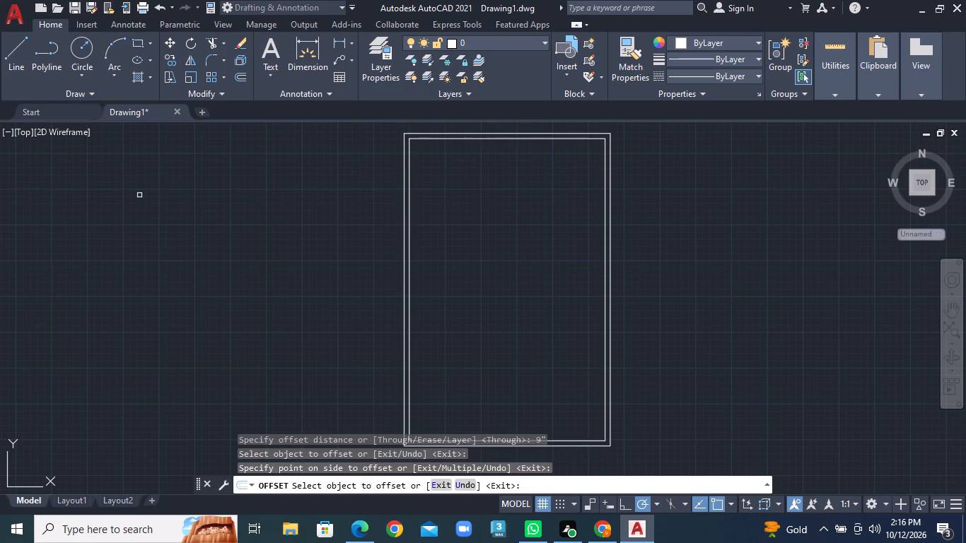
key("Escape")
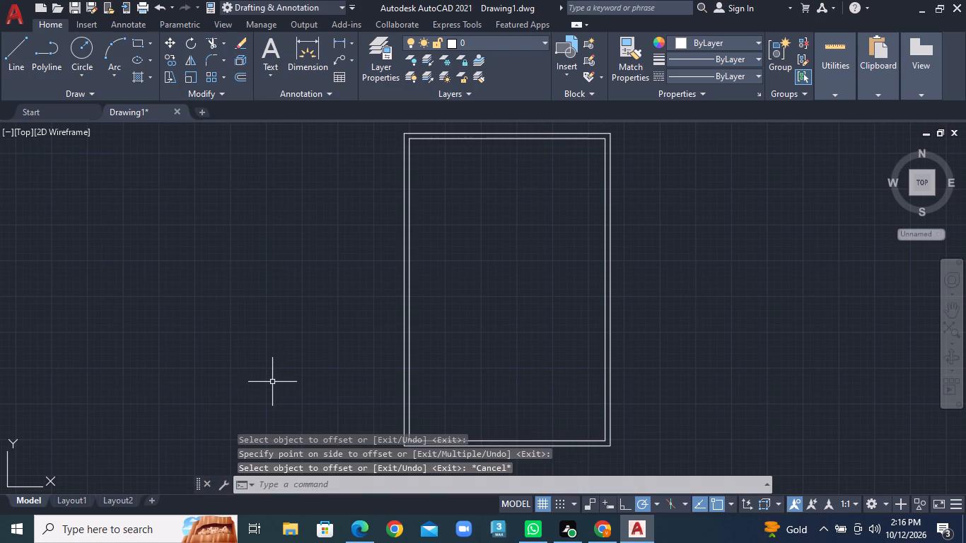
Explode the inner rectangle into separate lines.
key("x")
key("Return")
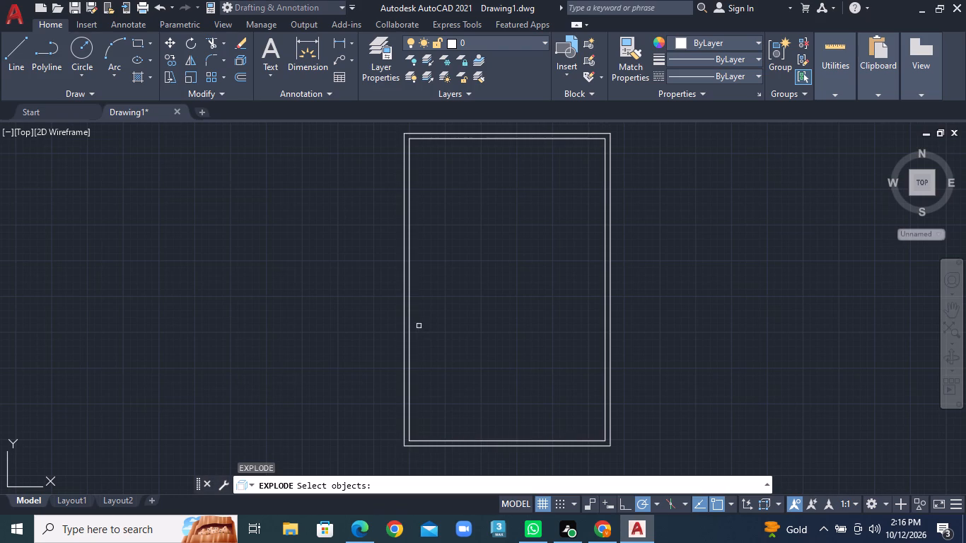
left_click(409, 326)
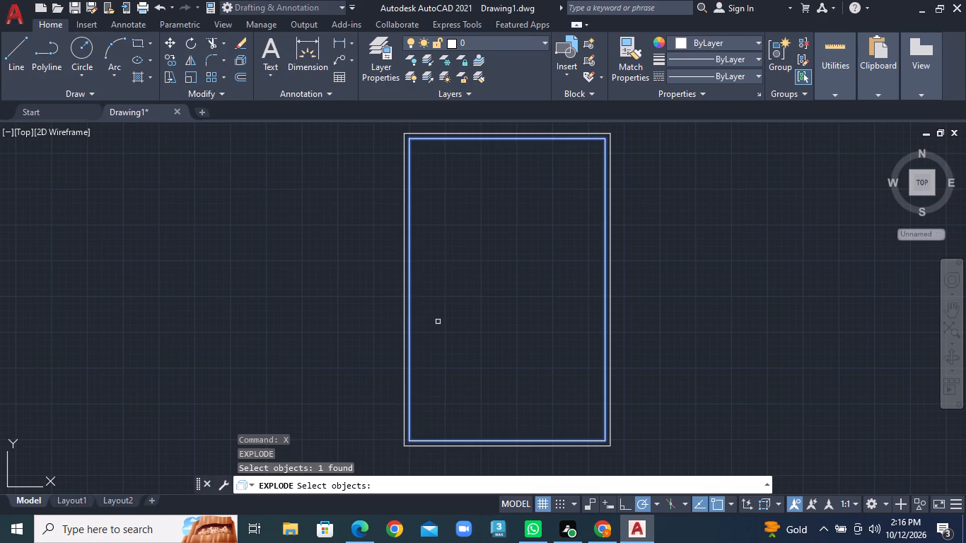
key("Return")
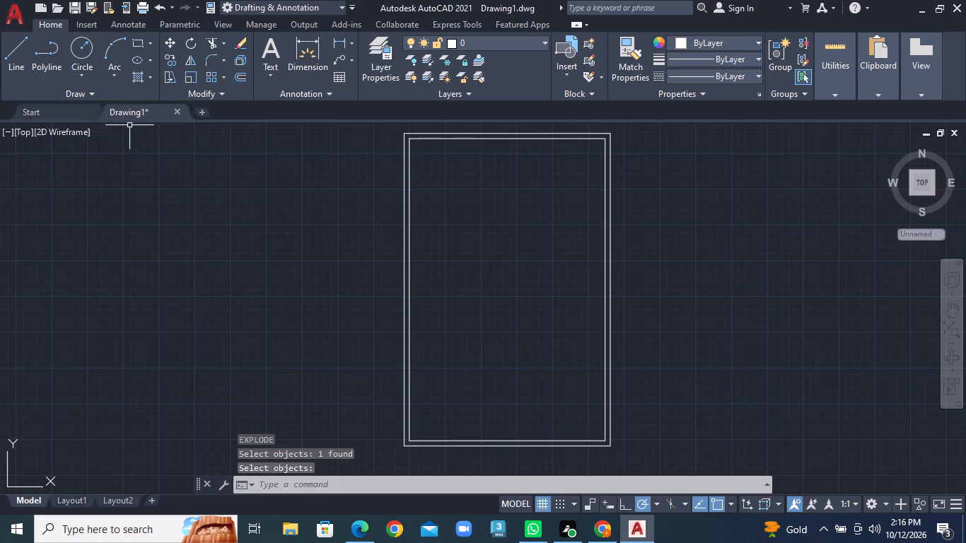
Offset the inner rectangle's top line 12' downward to mark the first room's depth.
left_click(241, 76)
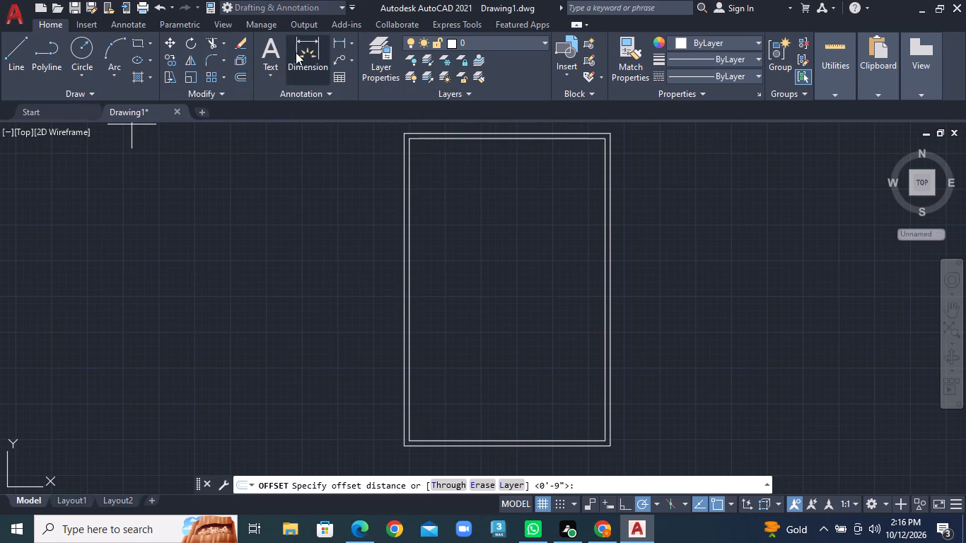
type("12'")
key("Return")
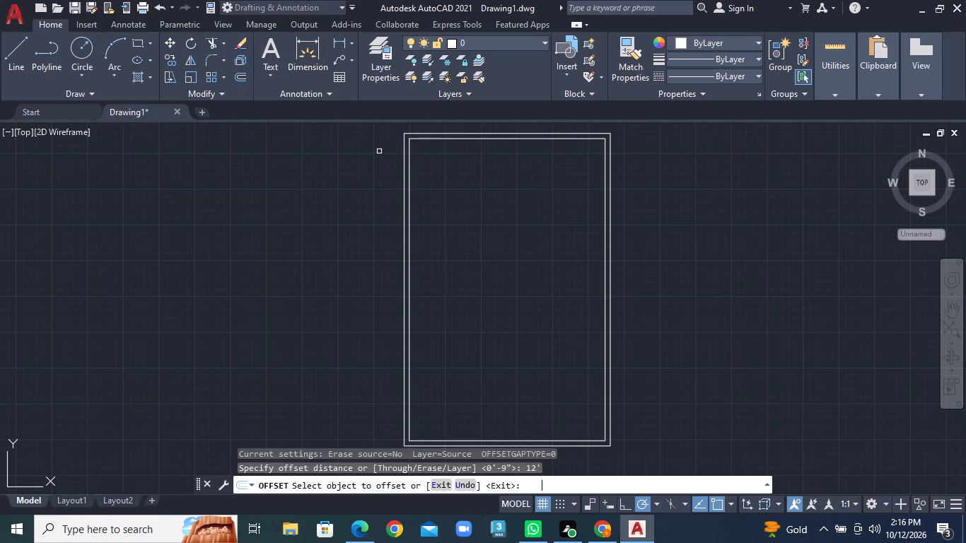
left_click(442, 139)
left_click(462, 261)
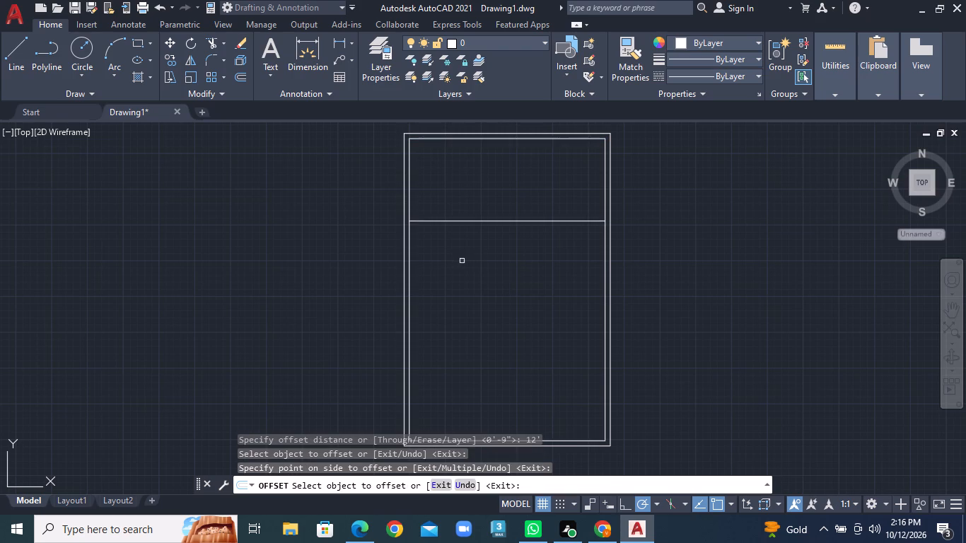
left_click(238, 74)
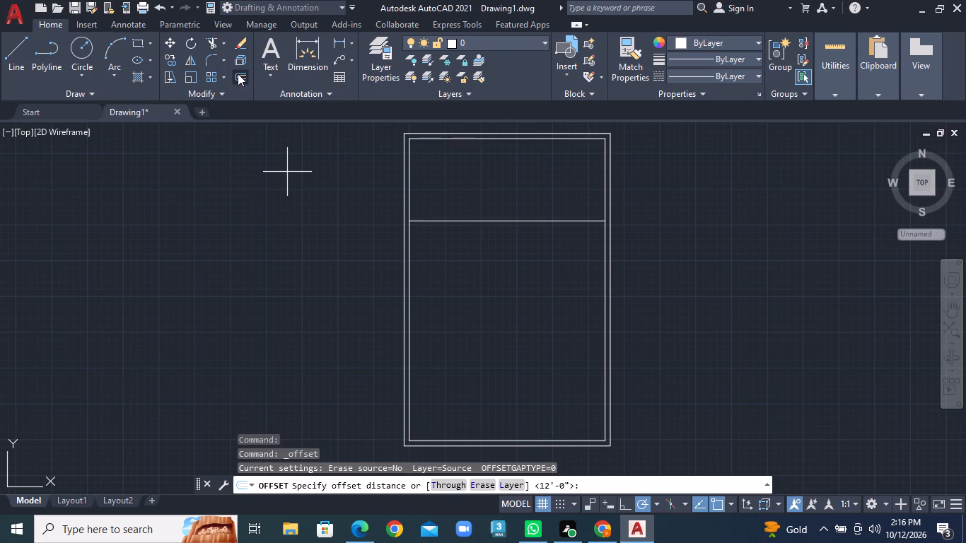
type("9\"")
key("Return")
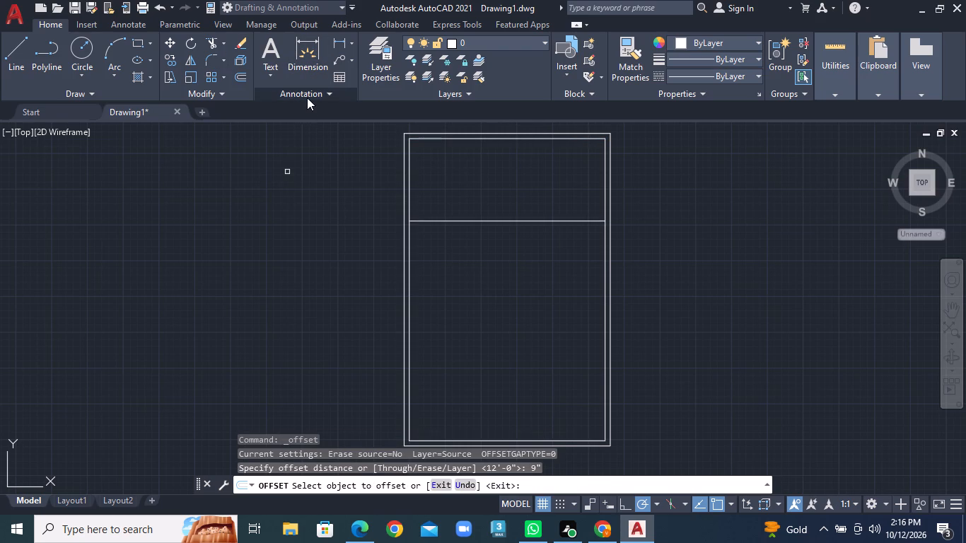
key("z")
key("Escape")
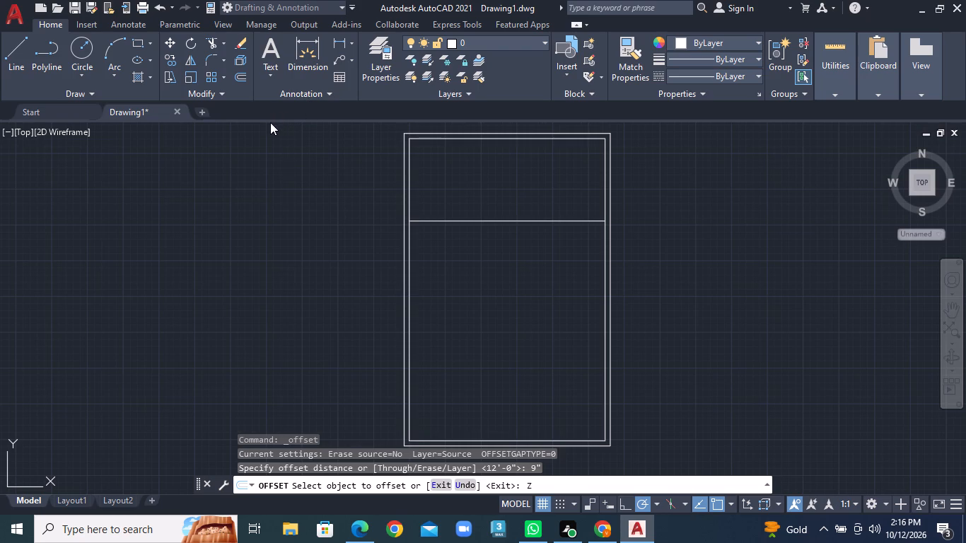
Offset the horizontal partition line 4" downward to give the first interior wall its thickness.
left_click(239, 80)
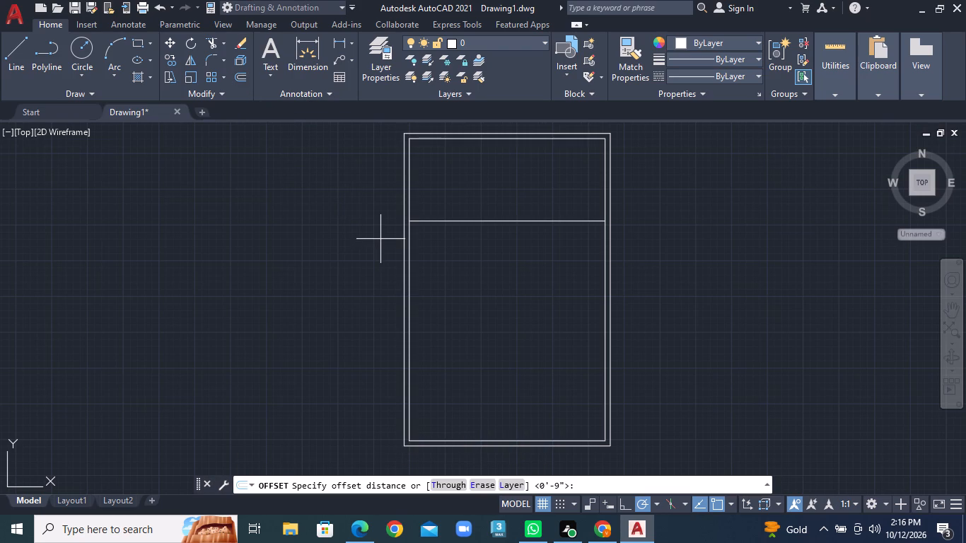
type("4\"")
key("Return")
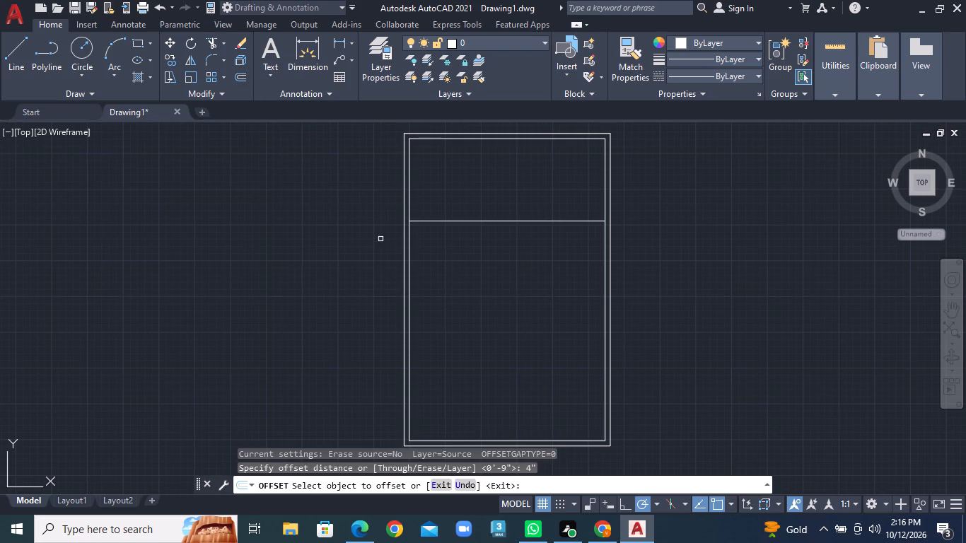
left_click(436, 221)
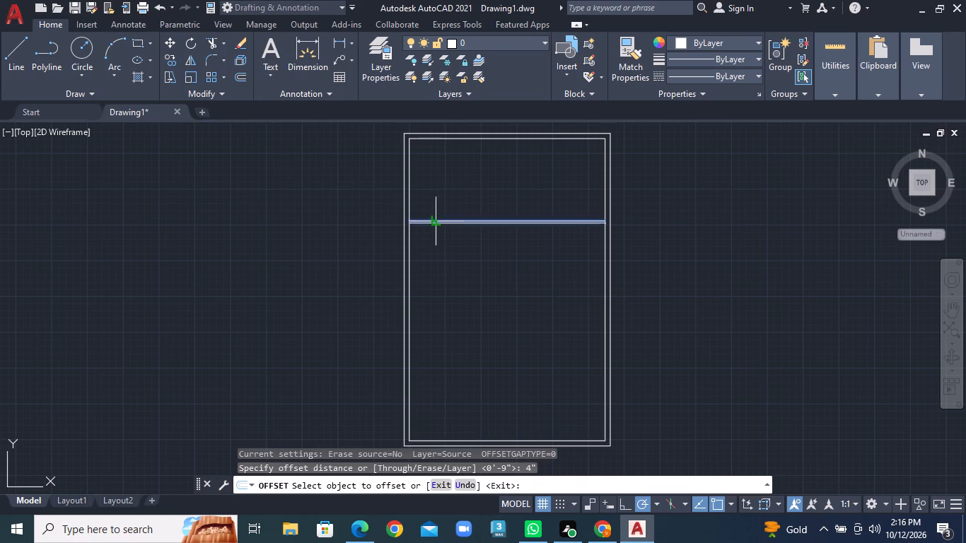
left_click(441, 279)
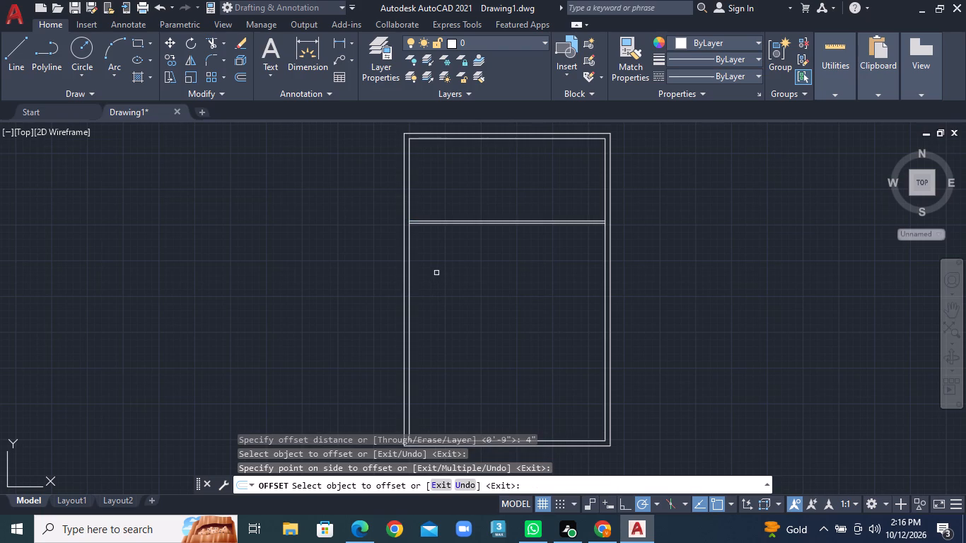
Offset the lower line of the first interior wall 8'3" downward to mark the next space.
left_click(235, 80)
scroll(496, 206, "down", 1)
scroll(498, 211, "up", 3)
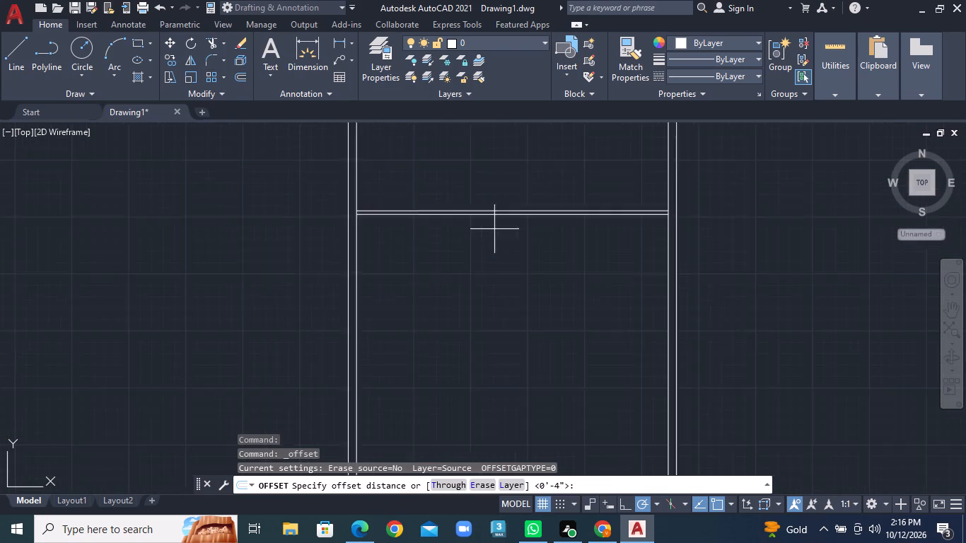
type("8'3")
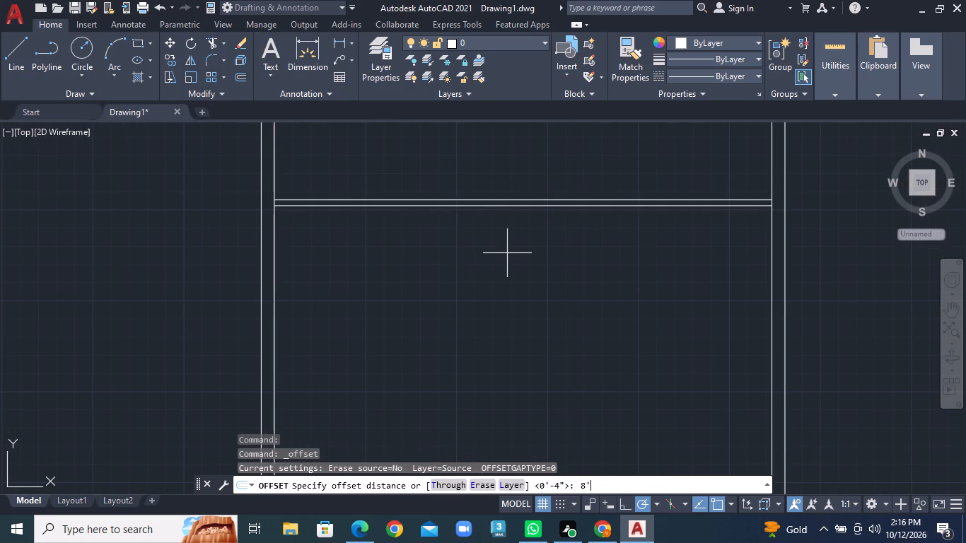
key("shift+quotedbl")
key("Return")
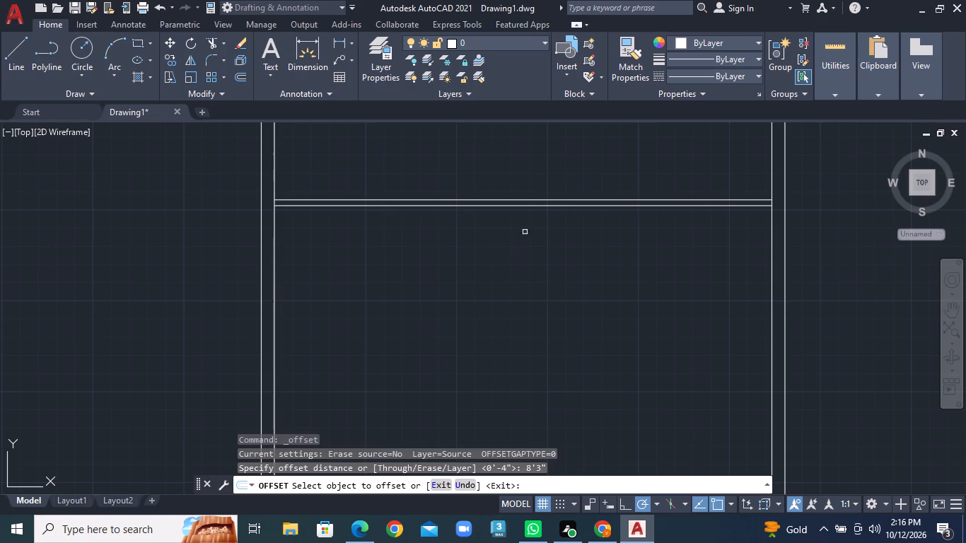
left_click(461, 206)
left_click(470, 293)
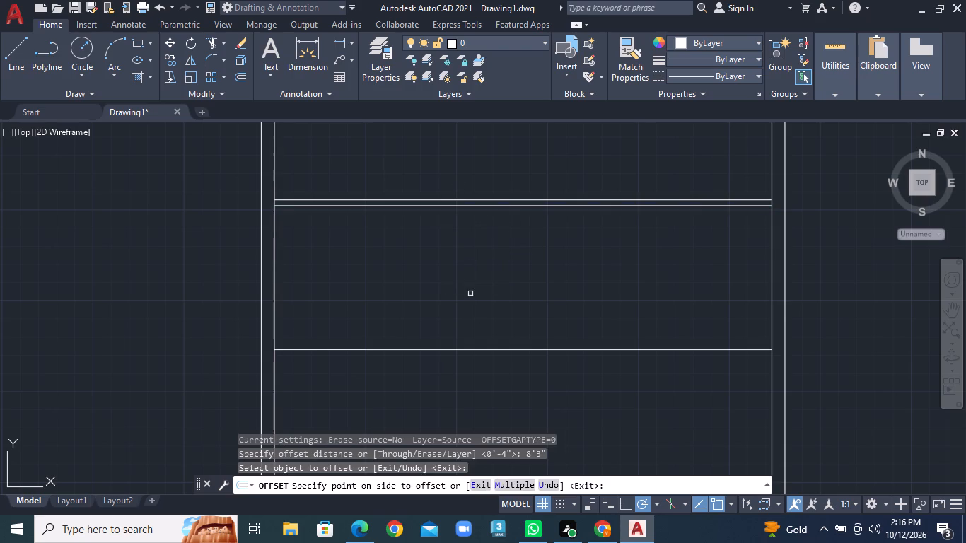
Offset the new horizontal line 4" downward to form the second interior wall.
left_click(237, 77)
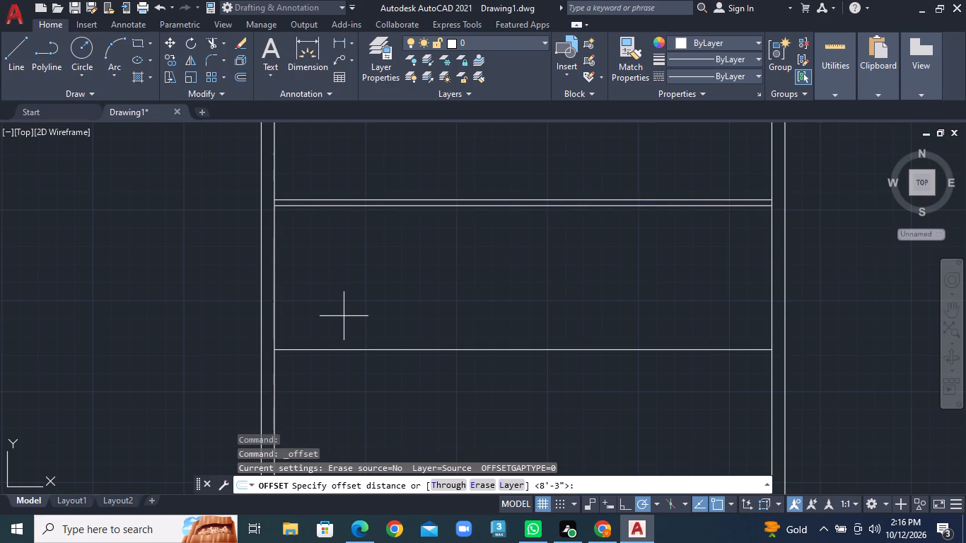
type("4\"")
key("Return")
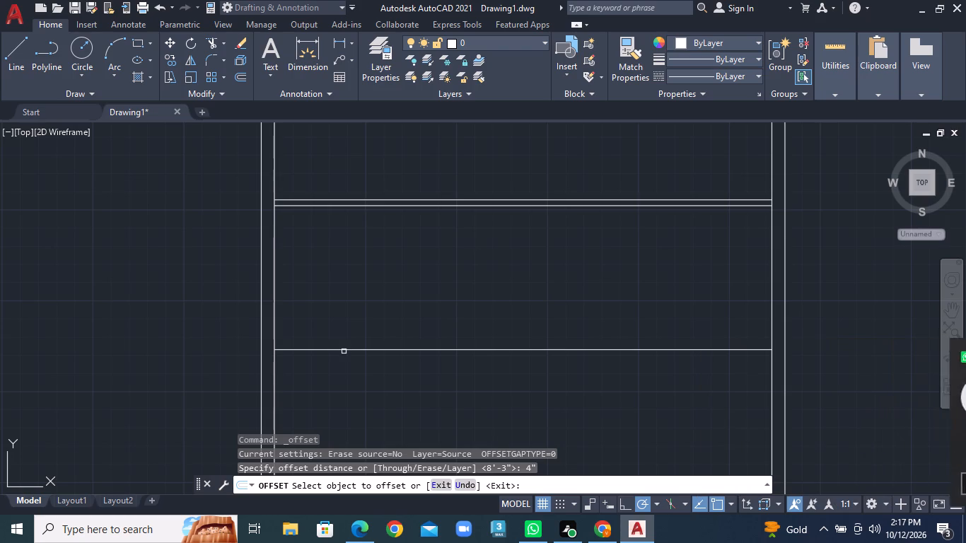
left_click(348, 350)
left_click(349, 380)
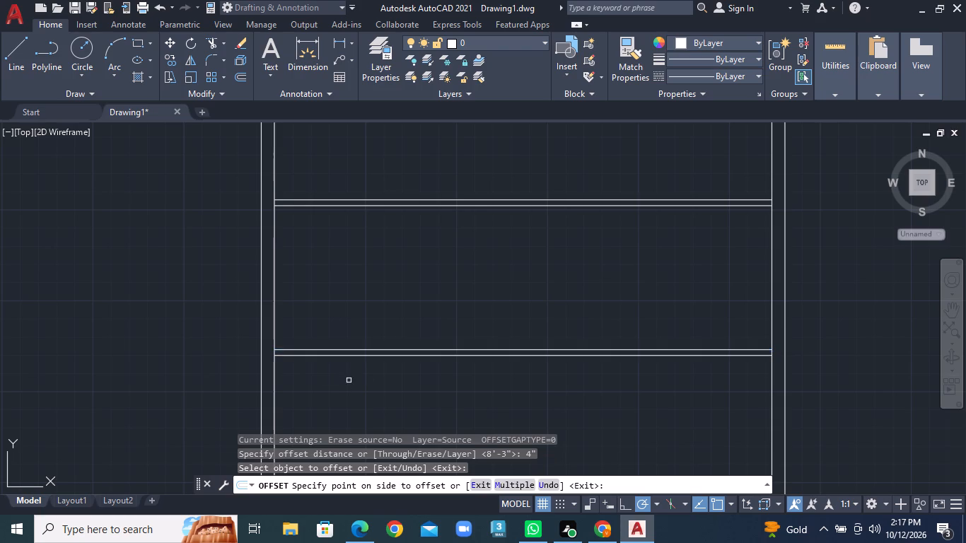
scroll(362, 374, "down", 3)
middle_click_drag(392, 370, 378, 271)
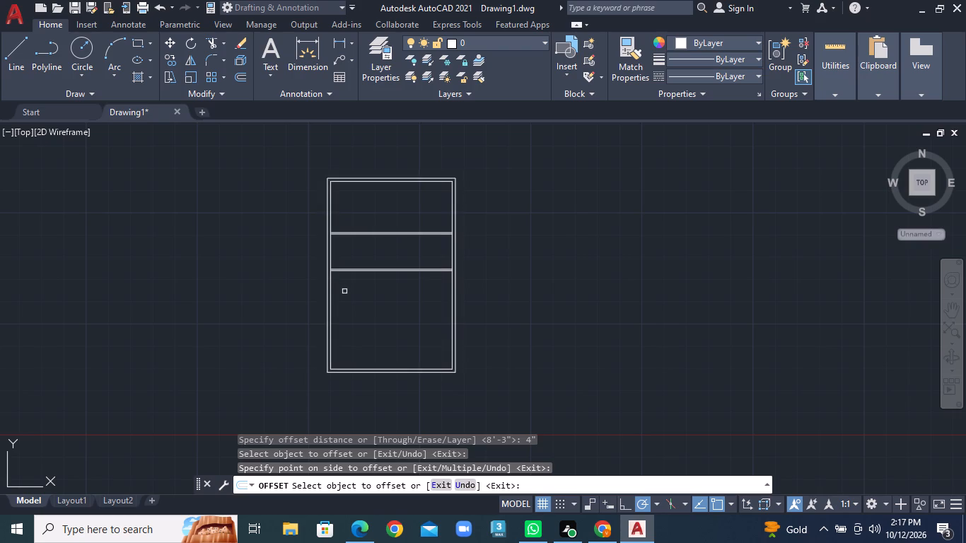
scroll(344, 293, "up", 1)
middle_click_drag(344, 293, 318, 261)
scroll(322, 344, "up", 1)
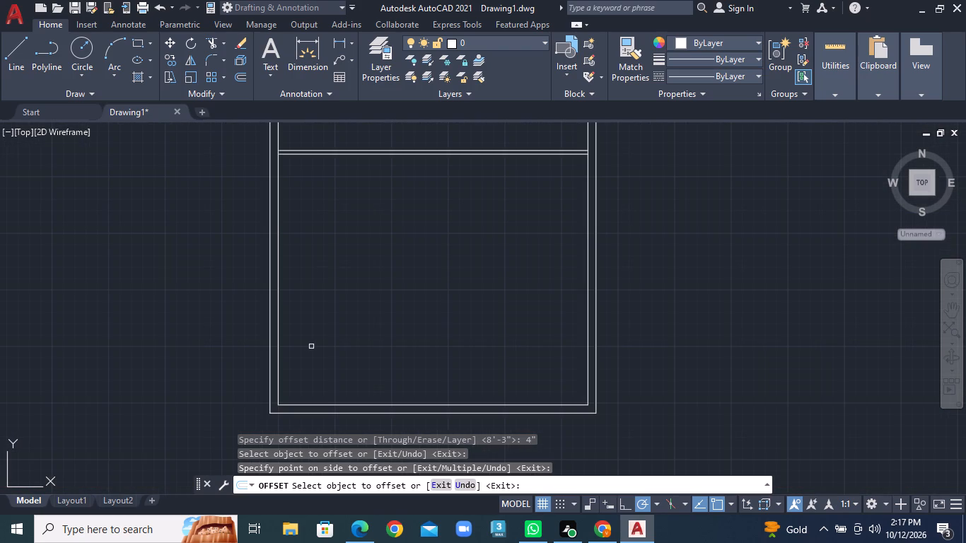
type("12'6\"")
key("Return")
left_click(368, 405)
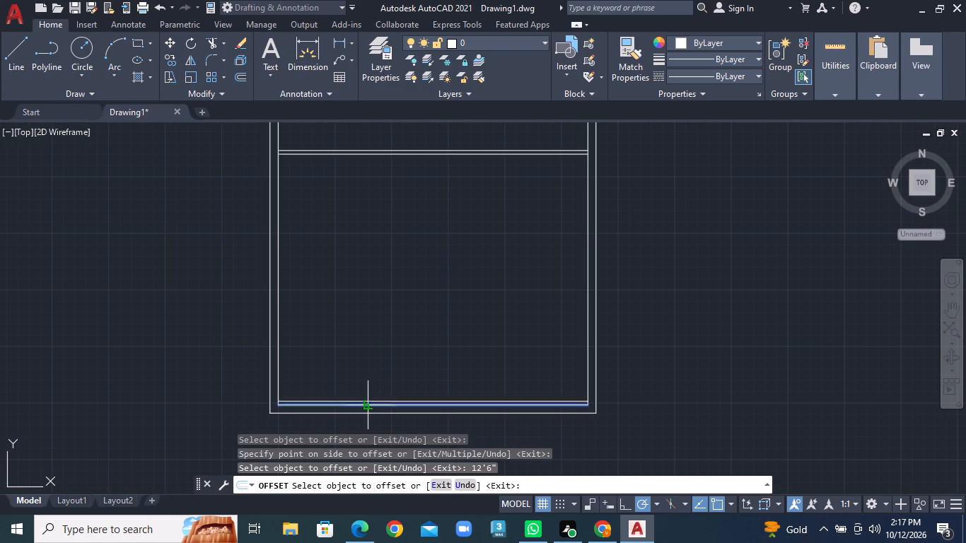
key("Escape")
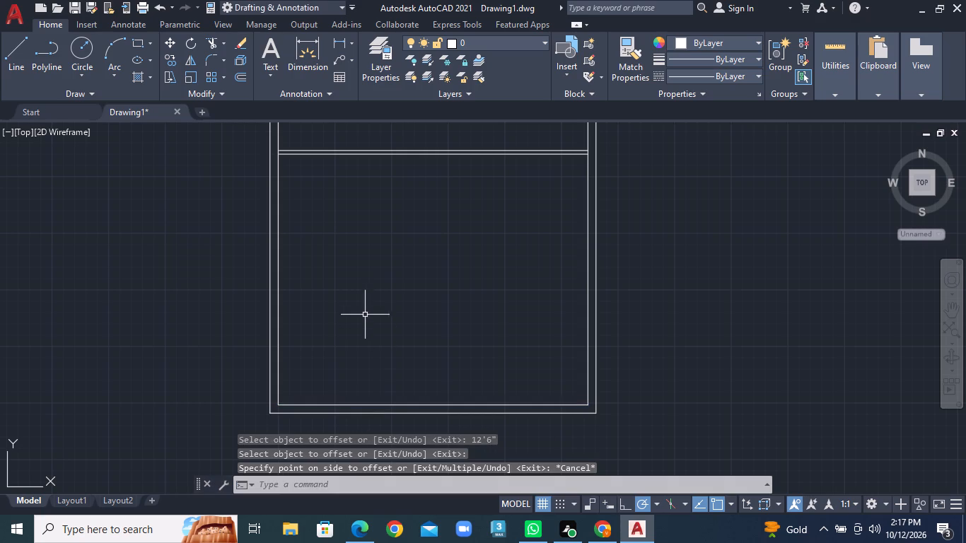
Offset the inner rectangle's bottom line 12'6" upward to mark the depth of the bottom space.
left_click(240, 80)
key("1")
key("2")
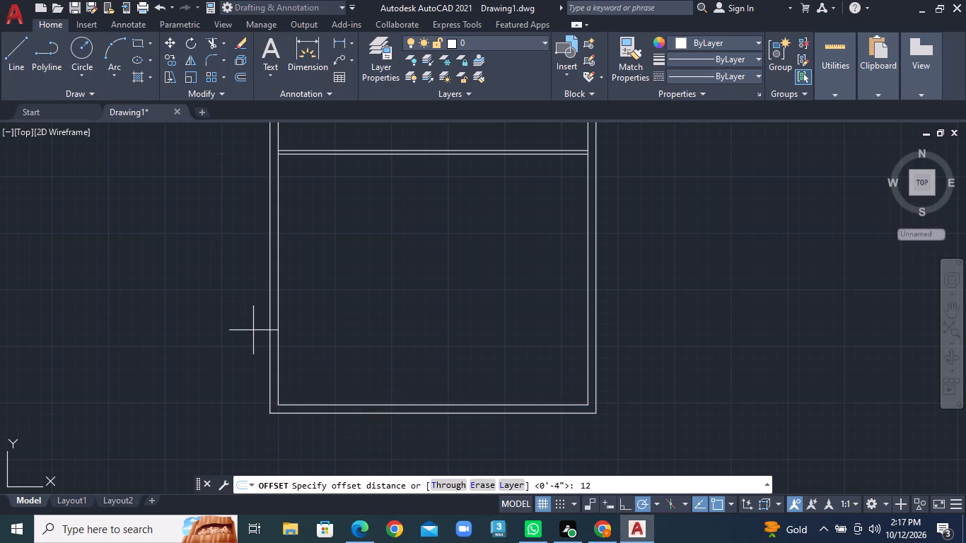
type("'6")
key("shift+quotedbl")
key("Return")
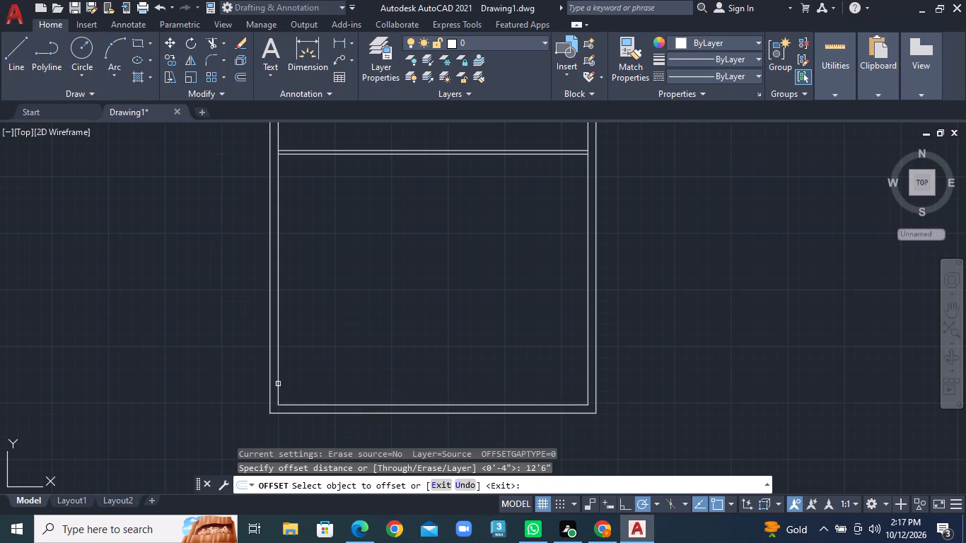
left_click(315, 405)
left_click(325, 333)
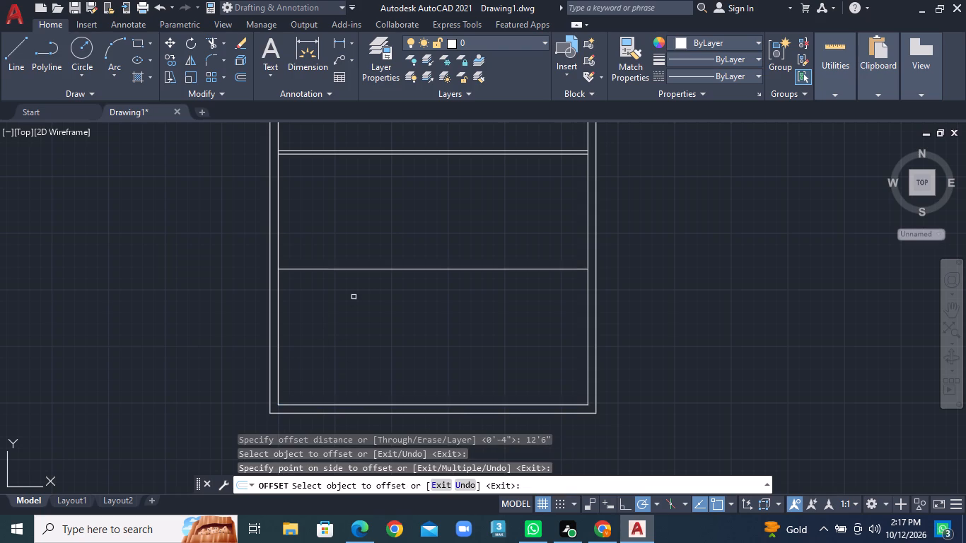
Offset the new horizontal line 4" upward to form the third interior wall.
left_click(240, 75)
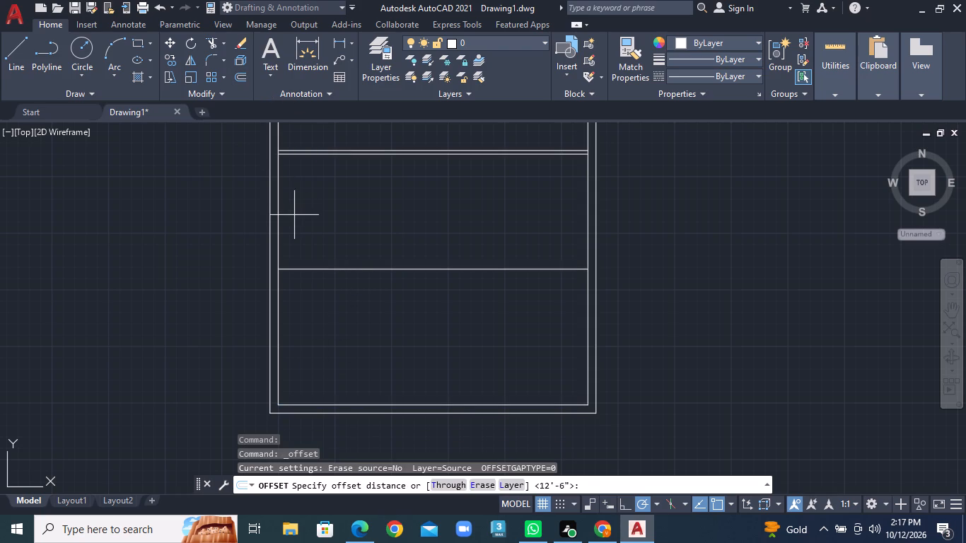
type("4\"")
key("Return")
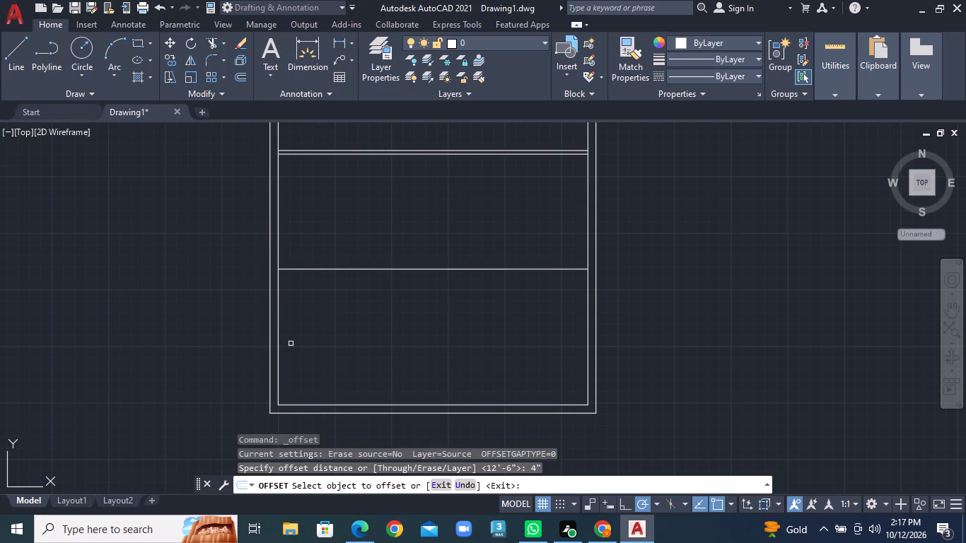
left_click(313, 269)
left_click(320, 231)
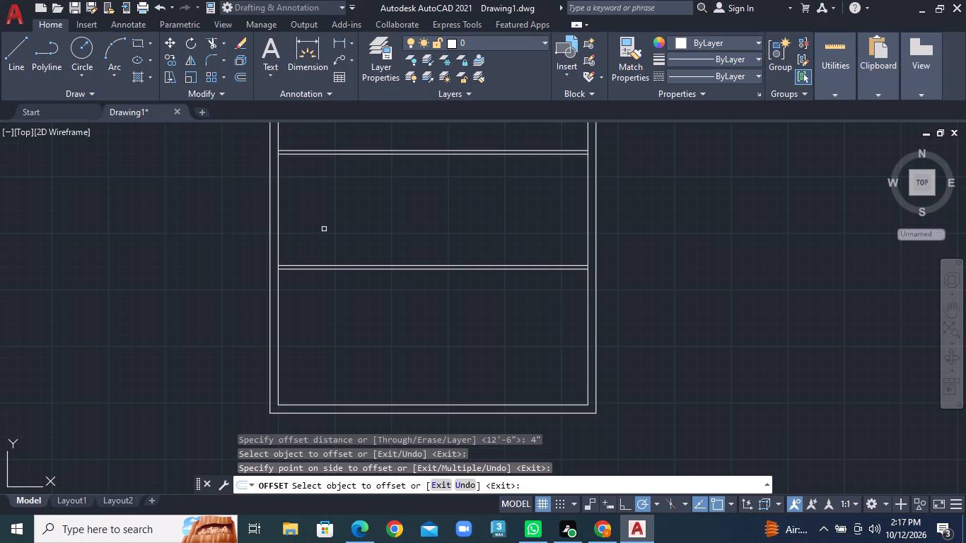
Offset the lower line of the second interior wall 15'11" downward to mark another horizontal partition.
middle_click_drag(324, 229, 258, 305)
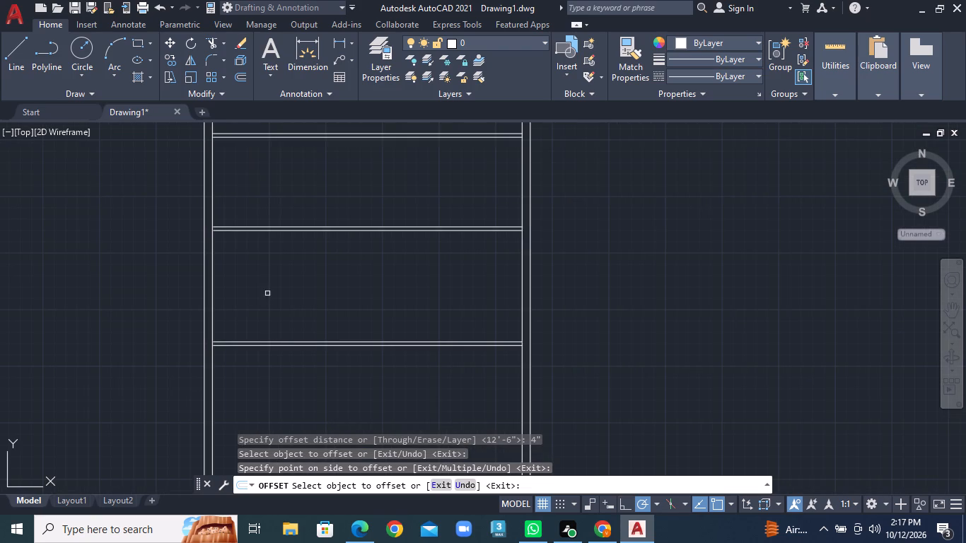
left_click(245, 76)
type("15'11\"")
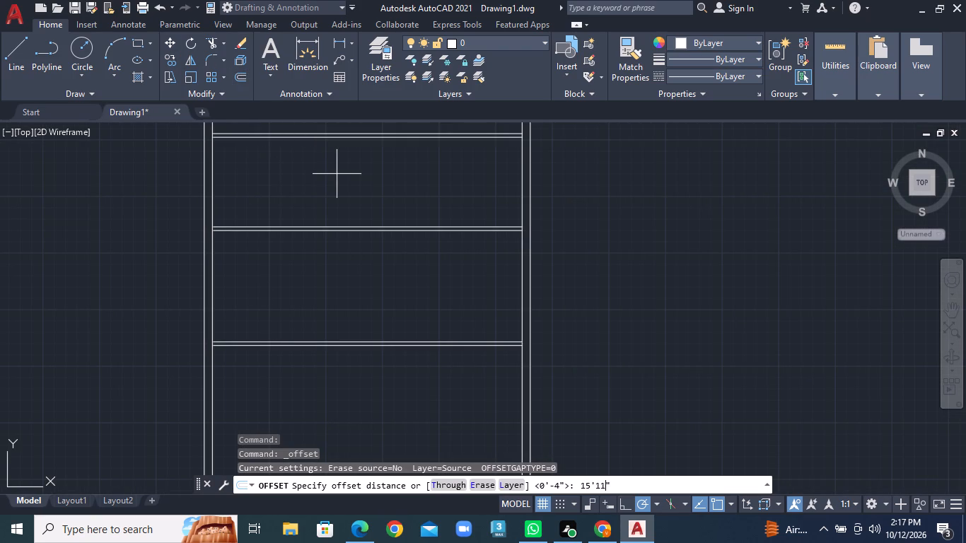
key("Return")
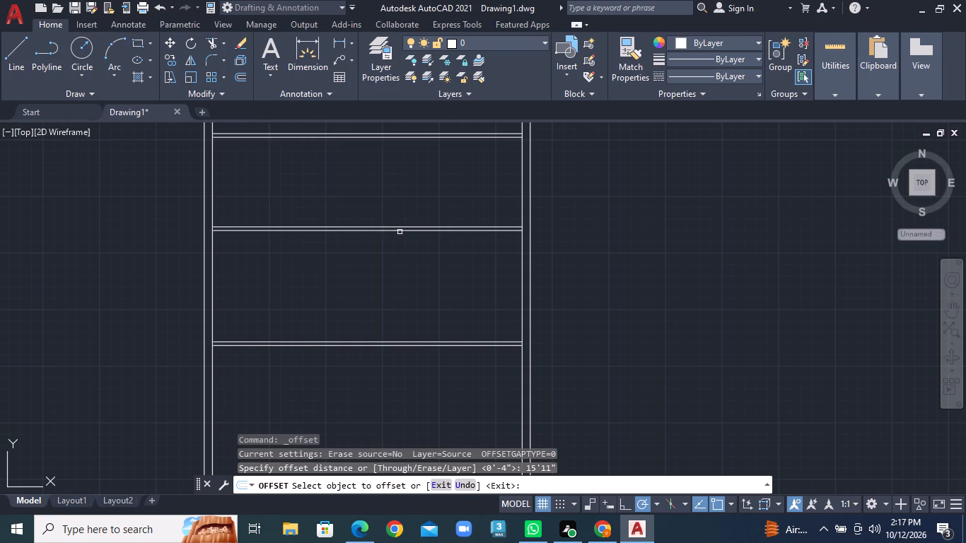
left_click(402, 231)
left_click(398, 305)
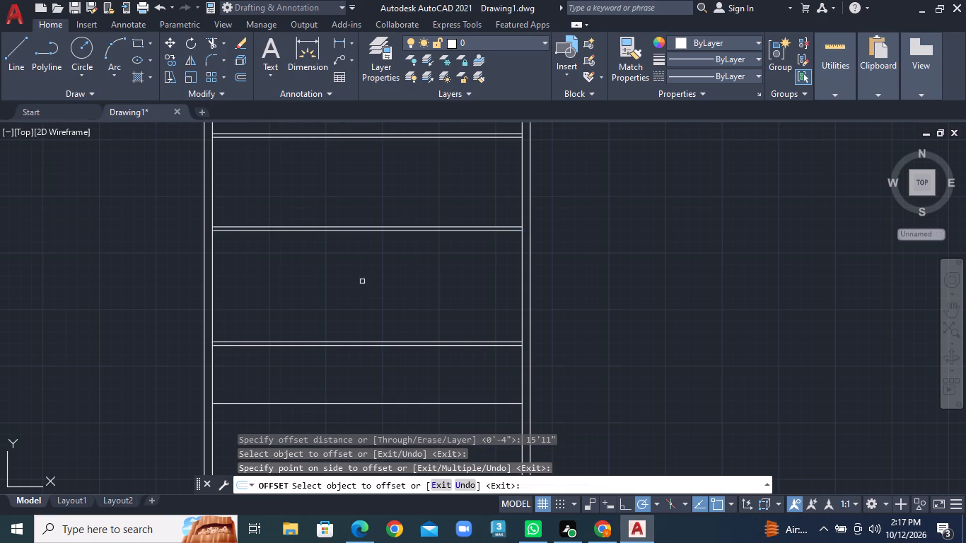
Offset the new lowest partition line 4" downward to form the fourth interior wall.
scroll(341, 349, "down", 1)
middle_click_drag(347, 334, 358, 269)
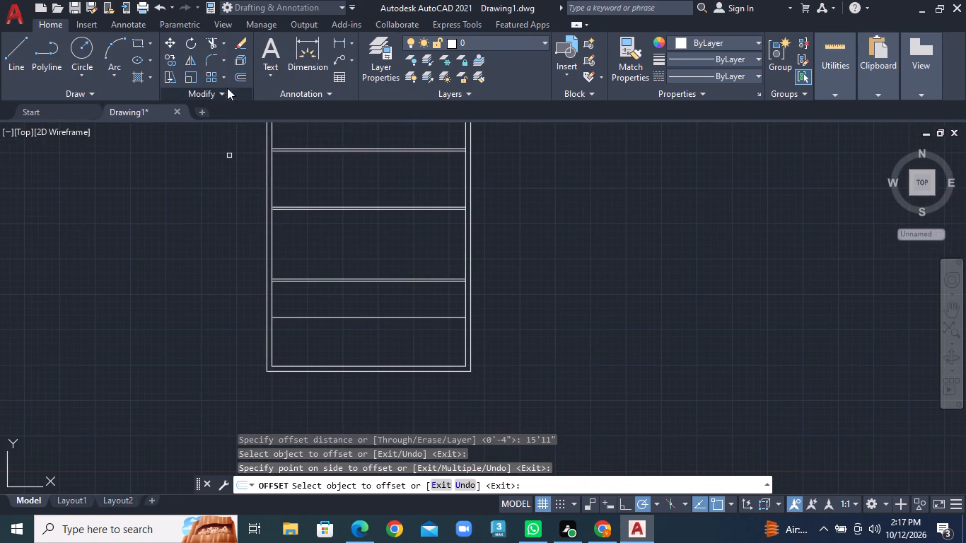
left_click(235, 75)
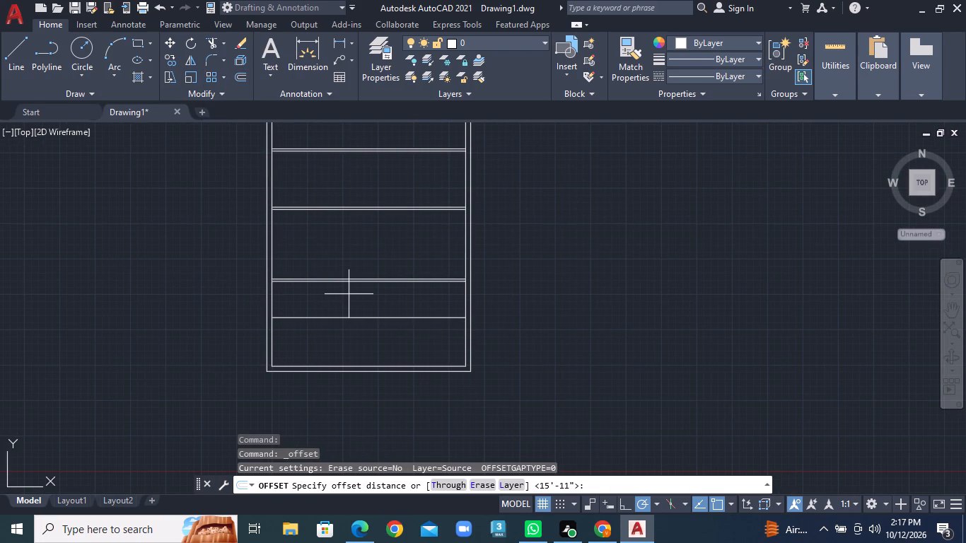
type("4\"")
key("Return")
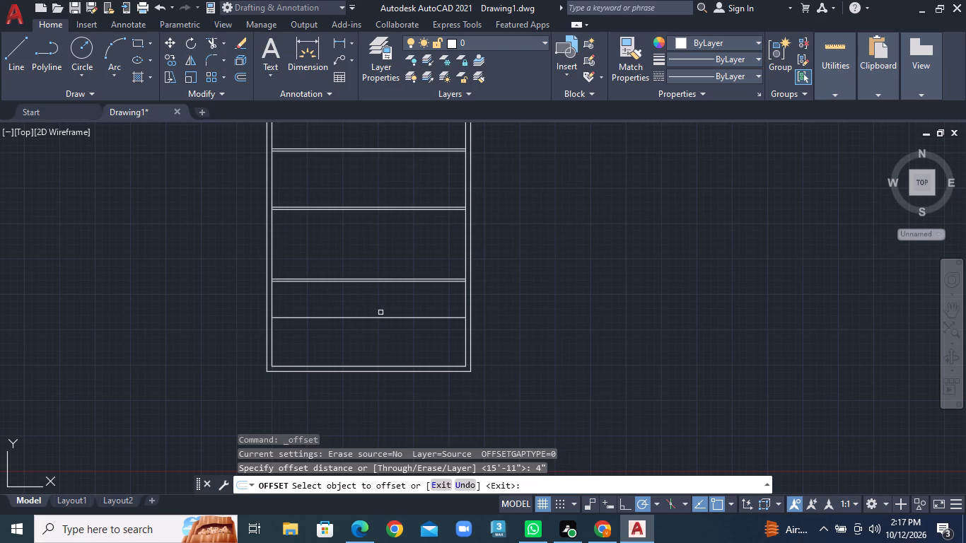
left_click(383, 317)
left_click(385, 346)
Offset the inner rectangle's left line 12' to the right to mark the first room's width.
middle_click_drag(393, 271, 459, 323)
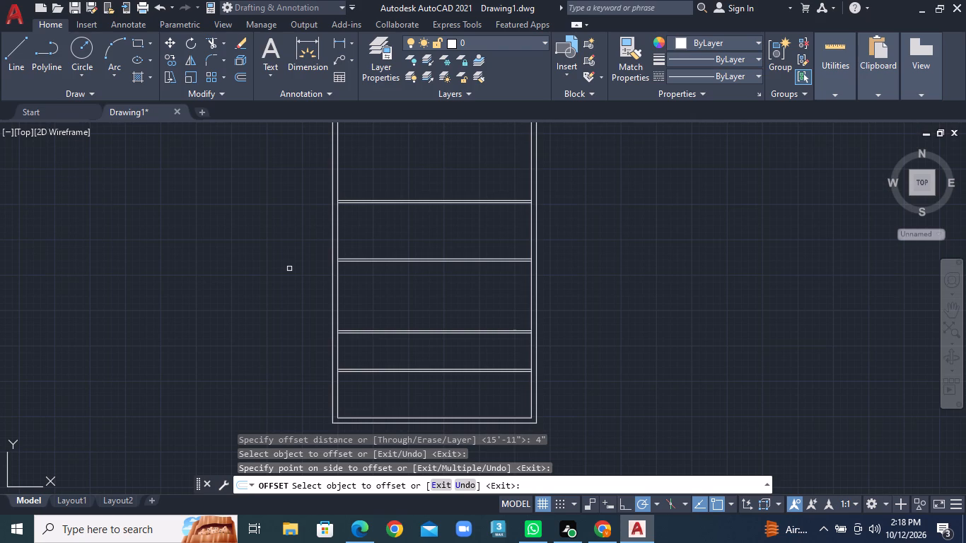
middle_click_drag(286, 197, 209, 282)
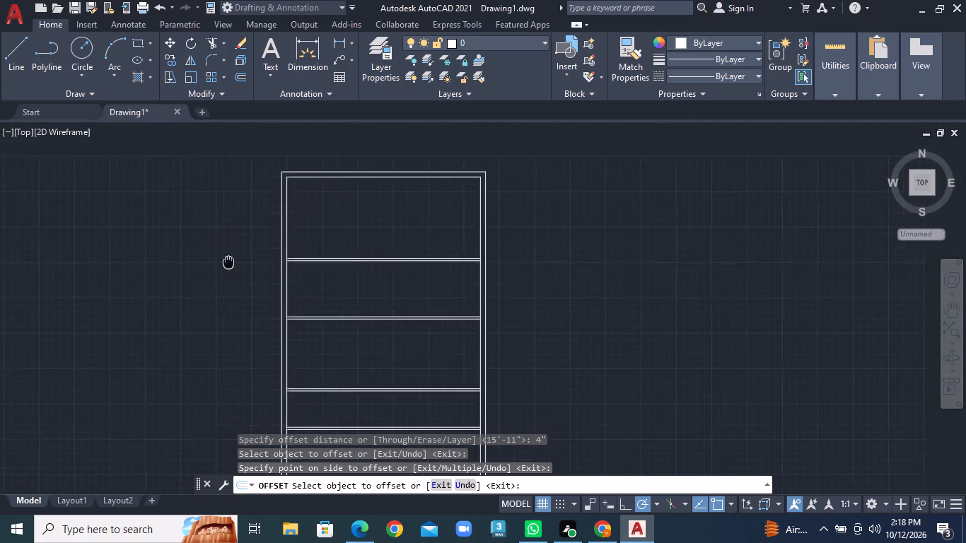
middle_click_drag(209, 282, 194, 304)
left_click(240, 77)
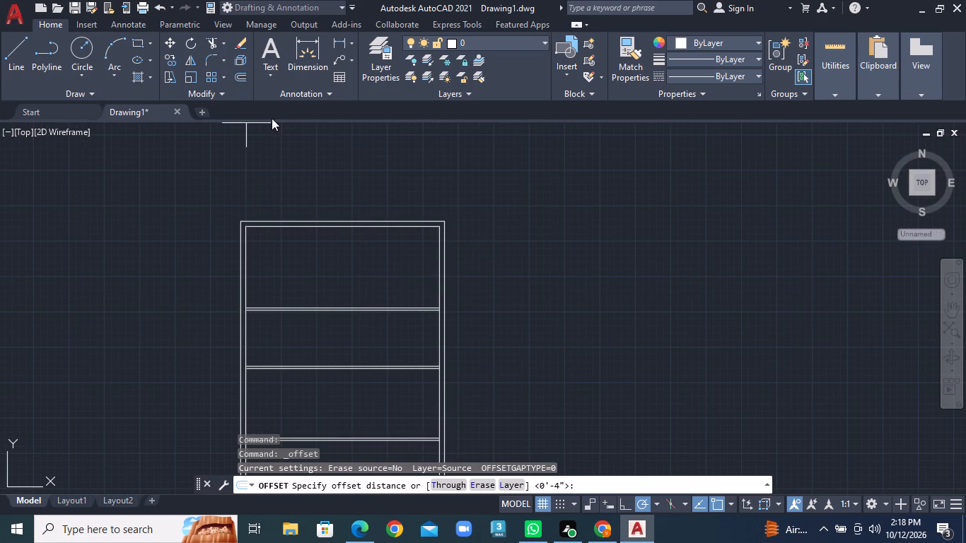
key("1")
key("2")
key("apostrophe")
key("Return")
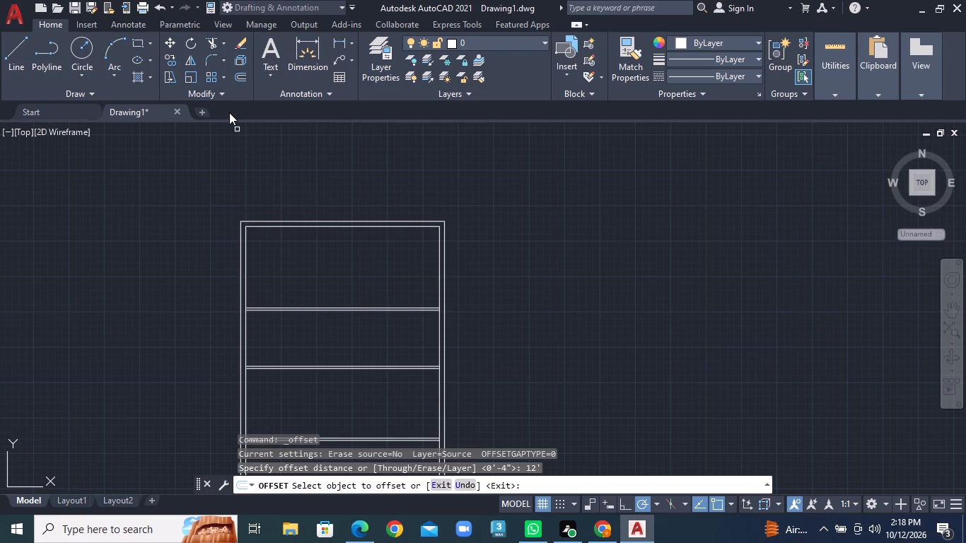
left_click(244, 271)
left_click(339, 281)
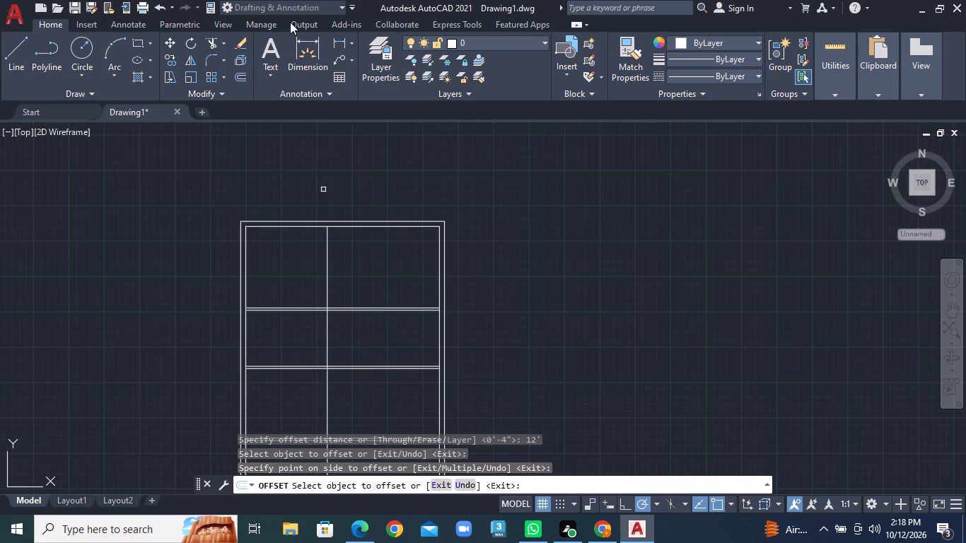
Offset the vertical partition line 4" to the right to give the vertical wall its thickness.
left_click(241, 76)
key("4")
key("shift+quotedbl")
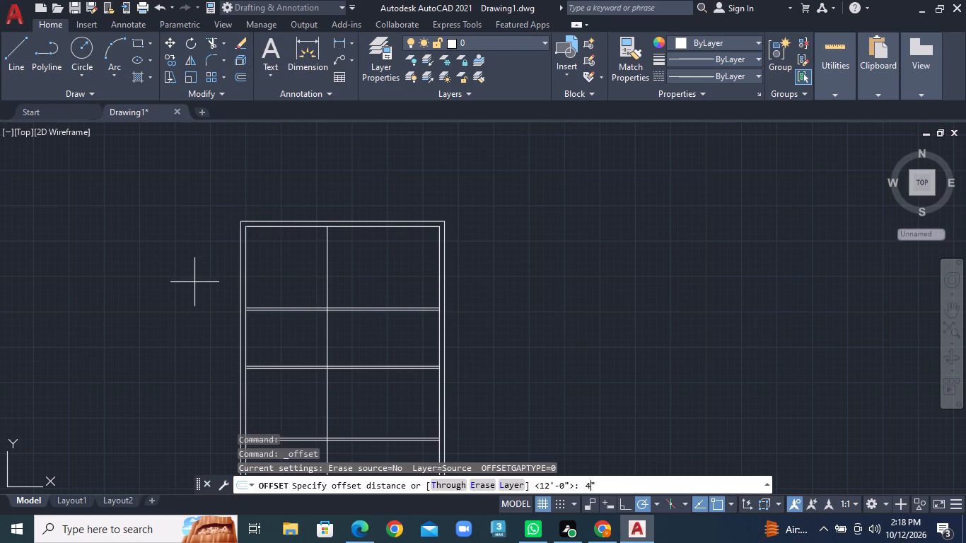
key("Return")
left_click(327, 267)
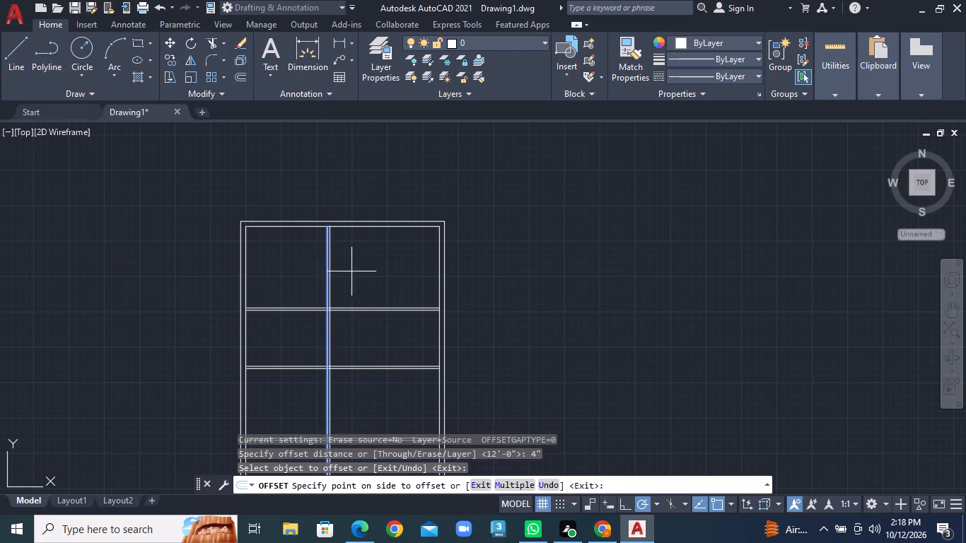
left_click(360, 271)
Trim both vertical wall lines out of the four spaces below the first horizontal interior wall.
middle_click_drag(350, 349, 375, 295)
scroll(364, 310, "up", 1)
scroll(375, 295, "down", 1)
left_click(225, 42)
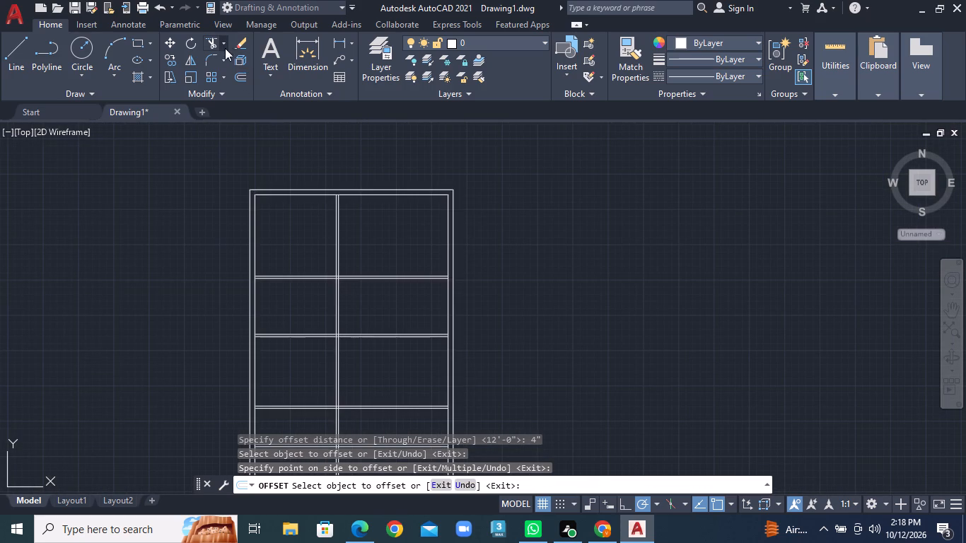
left_click(231, 70)
left_click(328, 316)
left_click(364, 313)
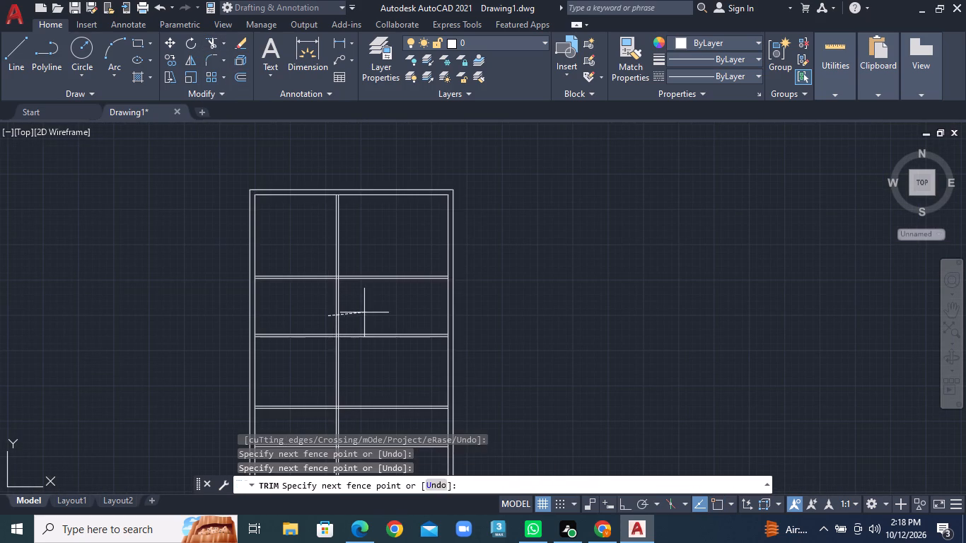
left_click(298, 368)
left_click(354, 370)
middle_click_drag(349, 385, 344, 336)
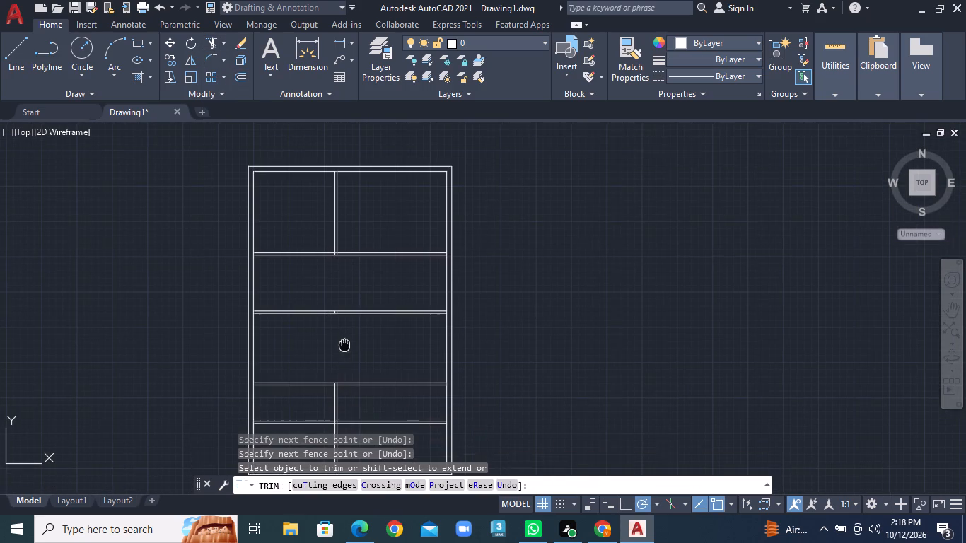
middle_click_drag(344, 336, 347, 313)
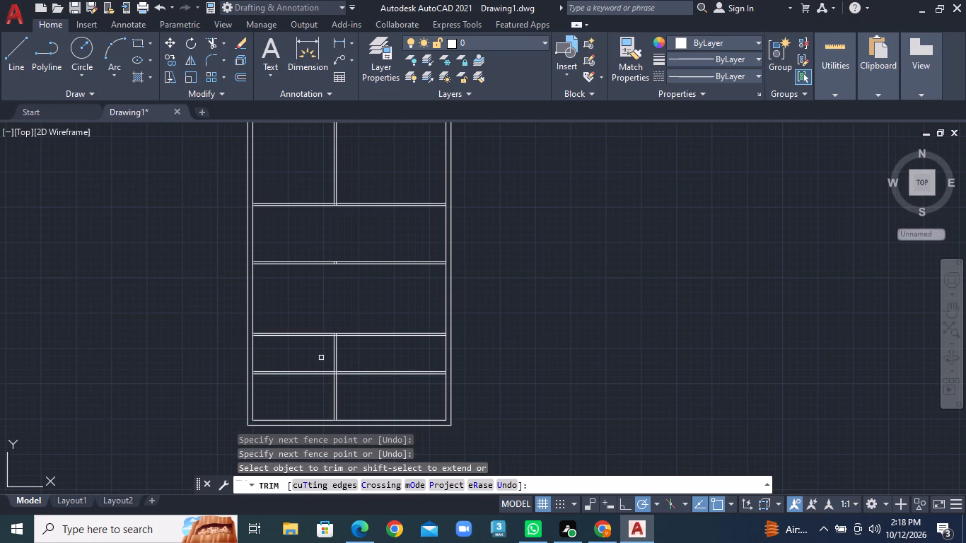
left_click(321, 358)
left_click(353, 356)
left_click(313, 390)
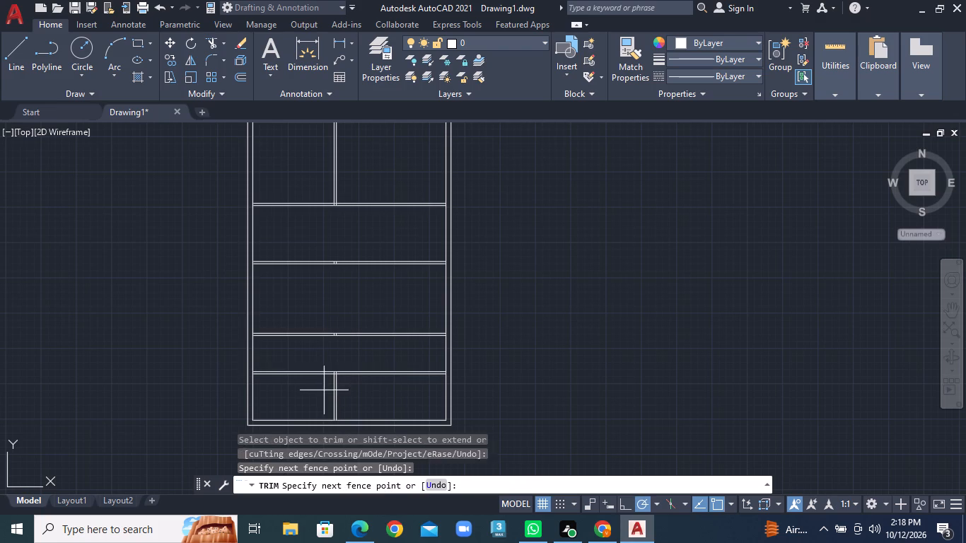
left_click(359, 390)
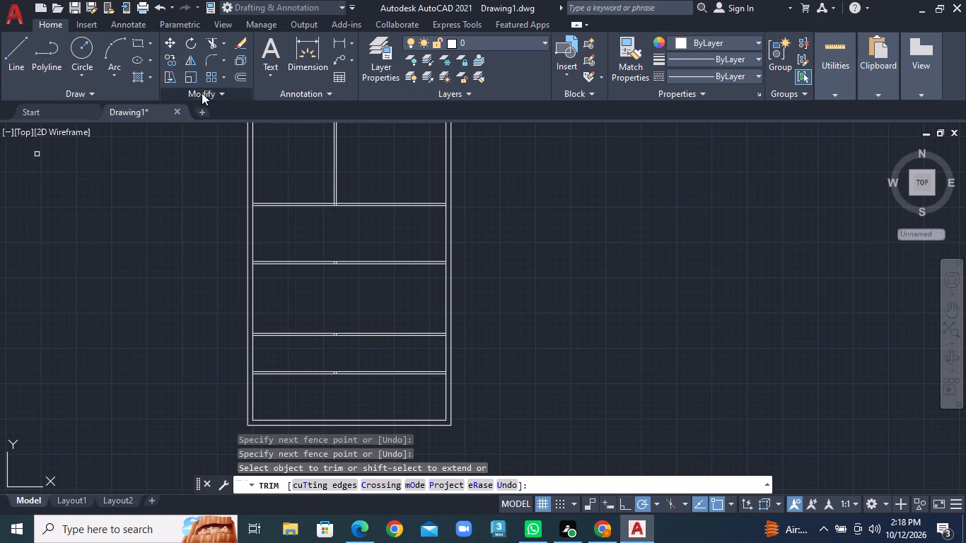
Offset the inner rectangle's left line 12'6" to the right to mark the lower rooms' vertical partition.
left_click(243, 81)
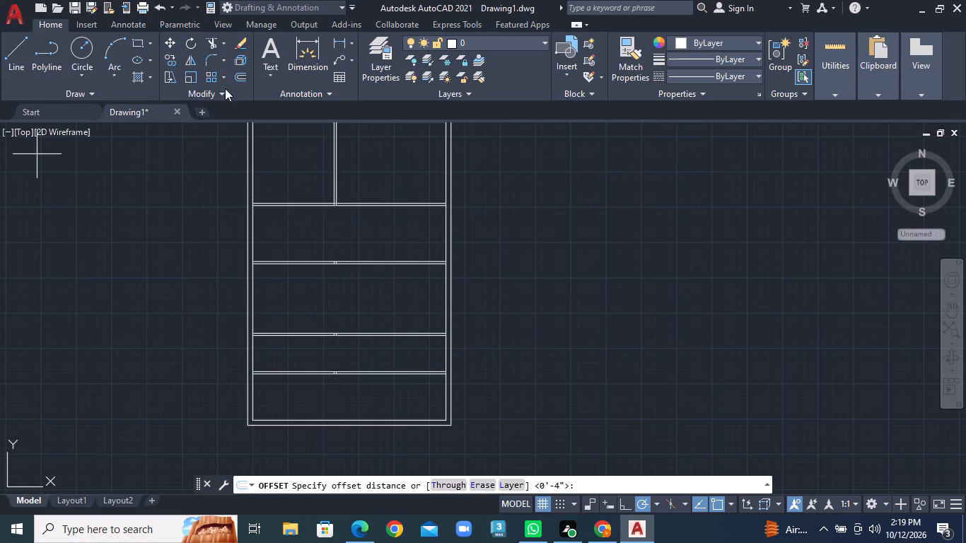
key("1")
type("2'6")
key("shift+quotedbl")
key("Return")
left_click(252, 393)
left_click(327, 401)
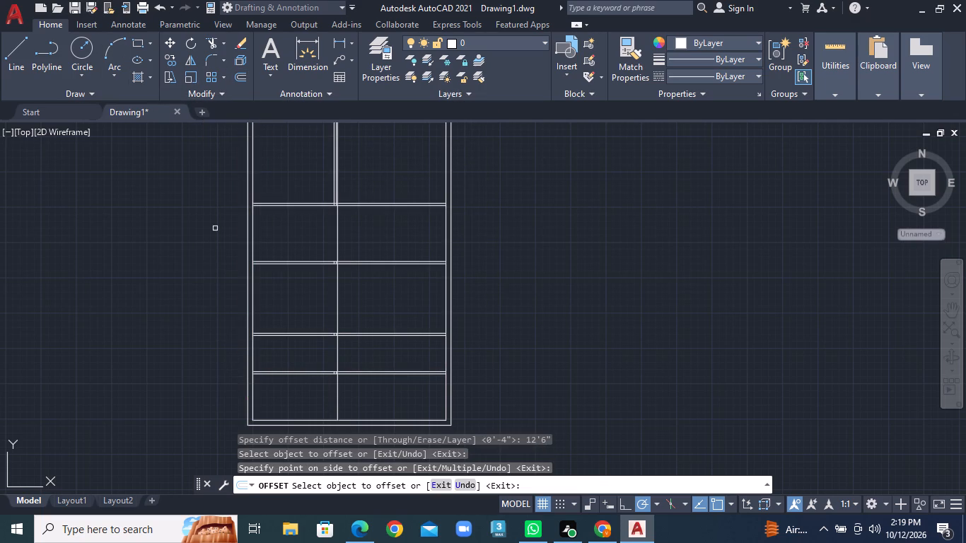
Offset the lower rooms' vertical partition line 4" to the right to give the wall its thickness.
left_click(241, 74)
key("4")
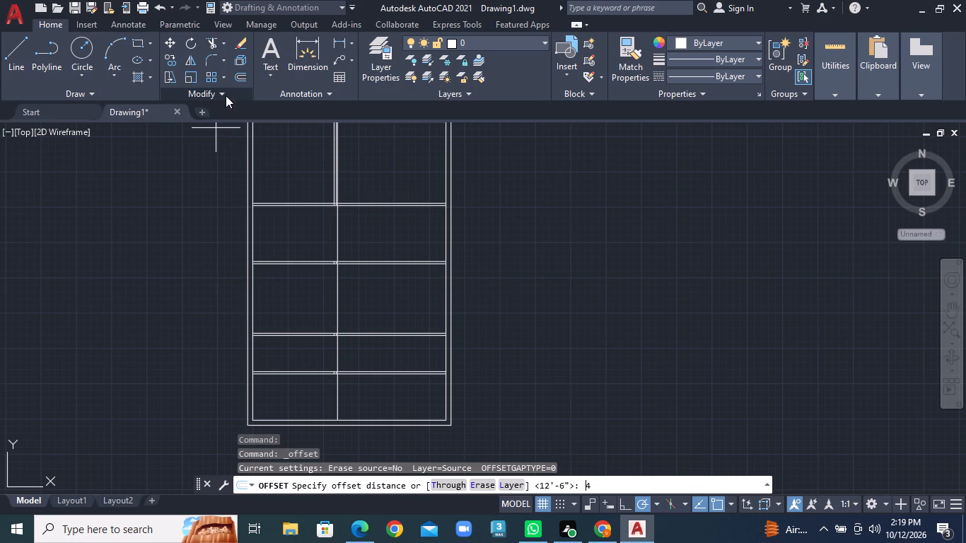
key("shift+quotedbl")
key("Return")
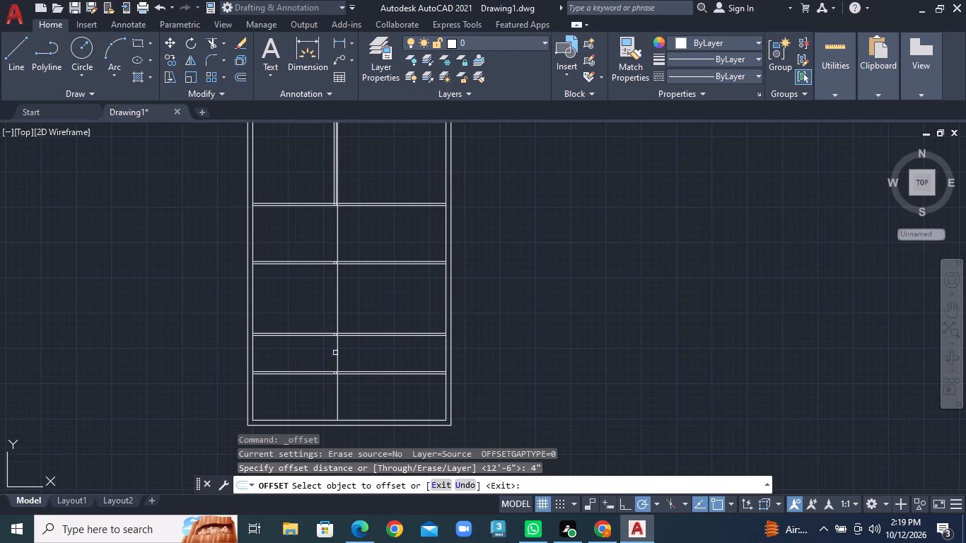
left_click(337, 354)
left_click(367, 355)
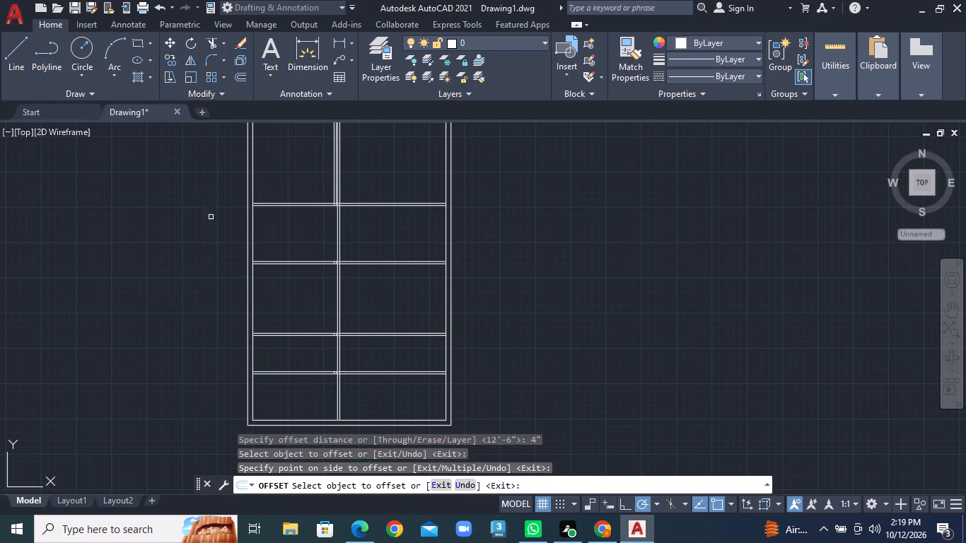
Trim the new vertical wall lines out of the two spaces between the first and third horizontal walls.
left_click(225, 42)
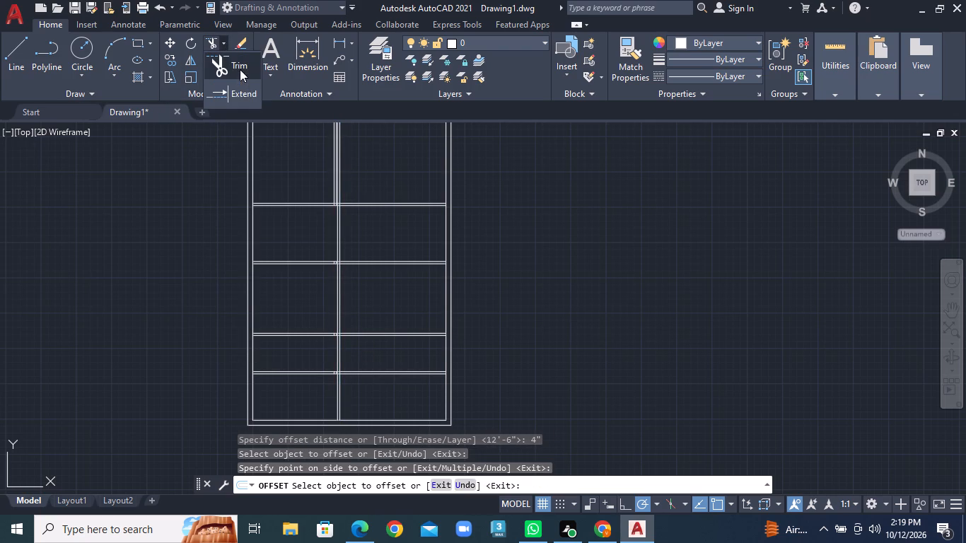
left_click(240, 69)
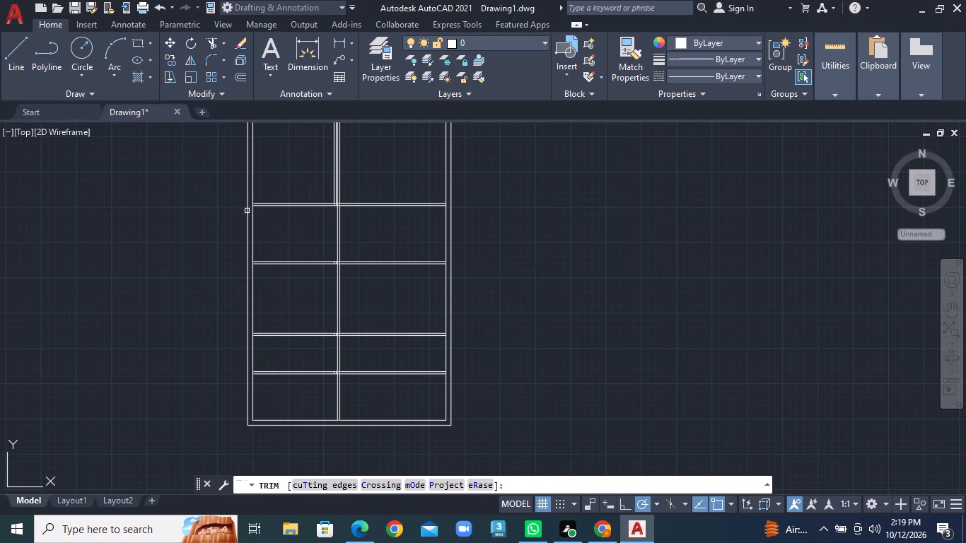
left_click(310, 303)
left_click(356, 295)
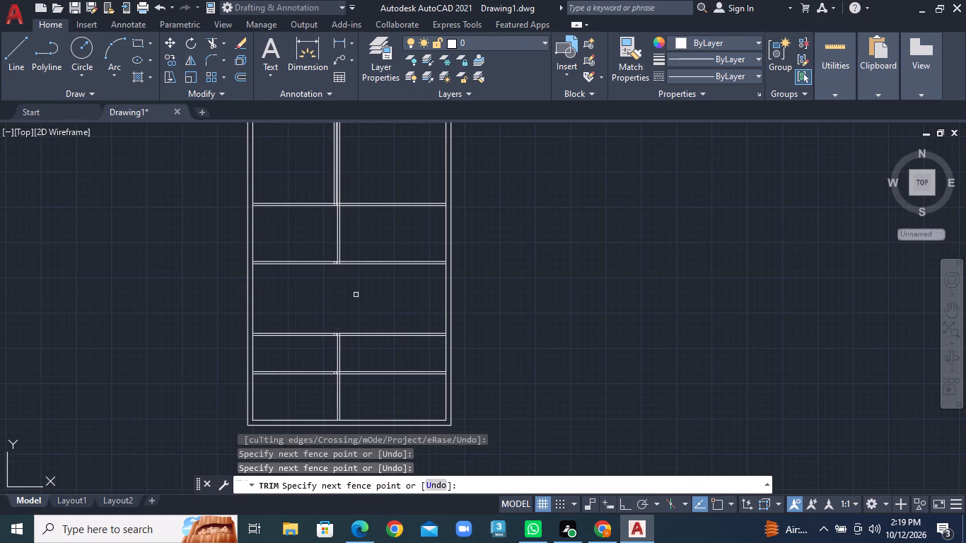
left_click(307, 240)
left_click(376, 239)
Trim the two lower-partition lines out of the top room and out of the first horizontal wall's thickness.
middle_click_drag(363, 185, 356, 228)
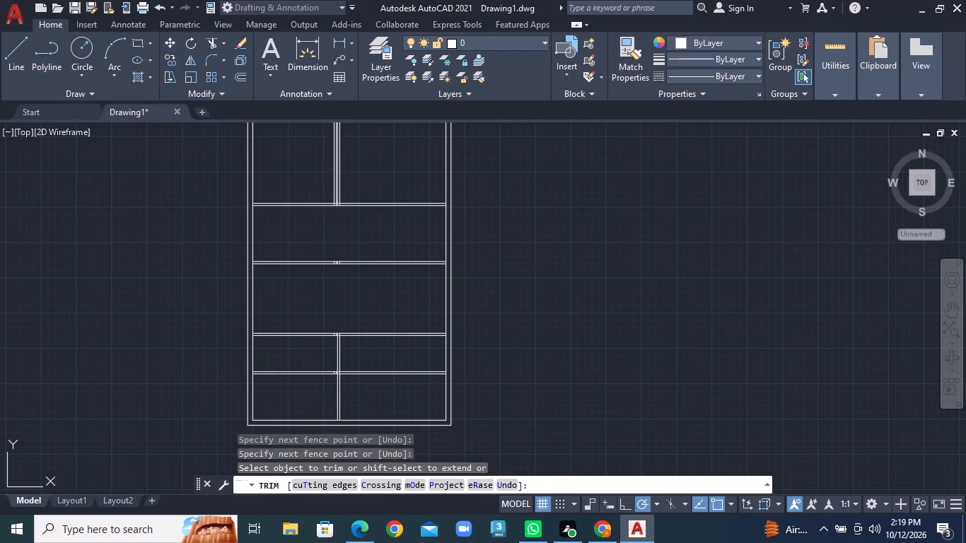
middle_click_drag(356, 228, 356, 408)
scroll(349, 400, "up", 1)
middle_click_drag(349, 400, 364, 308)
scroll(347, 383, "up", 1)
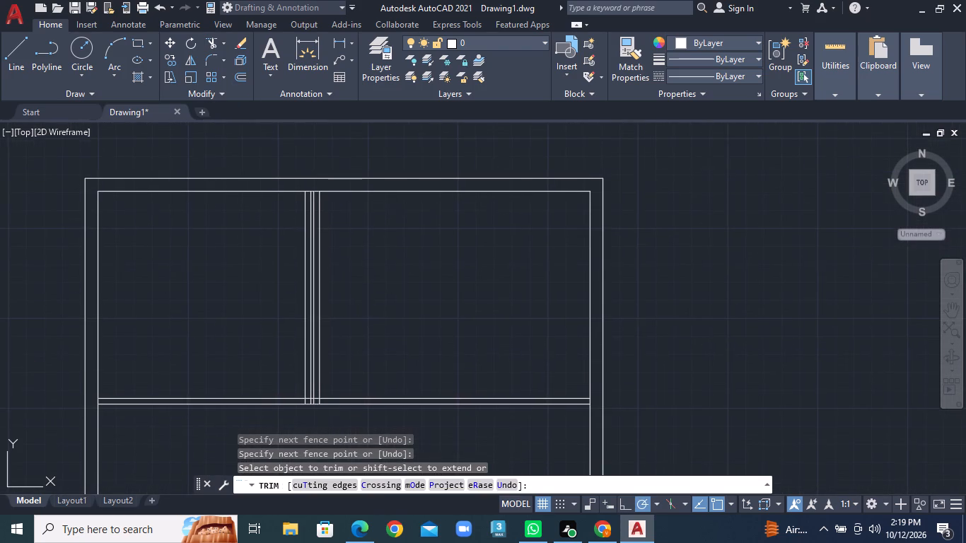
scroll(309, 391, "up", 2)
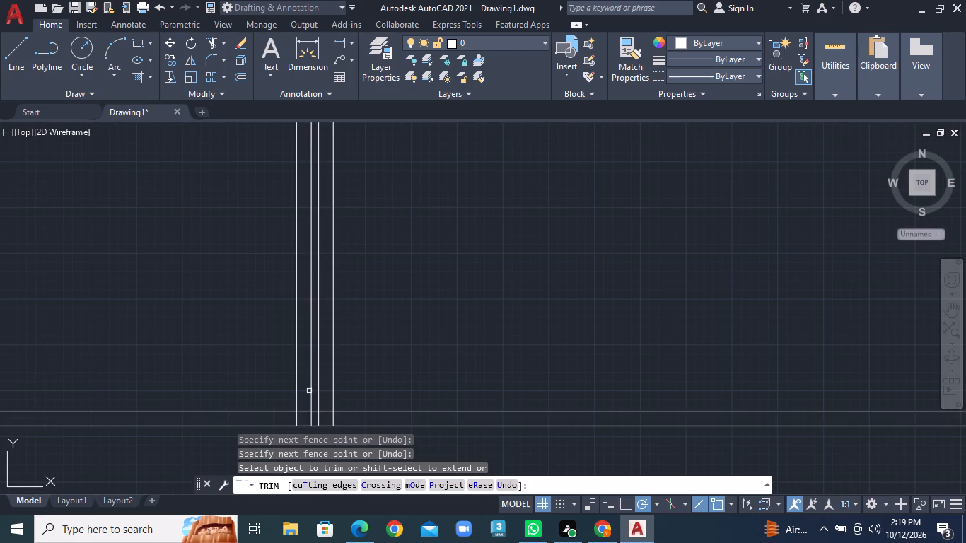
left_click(317, 385)
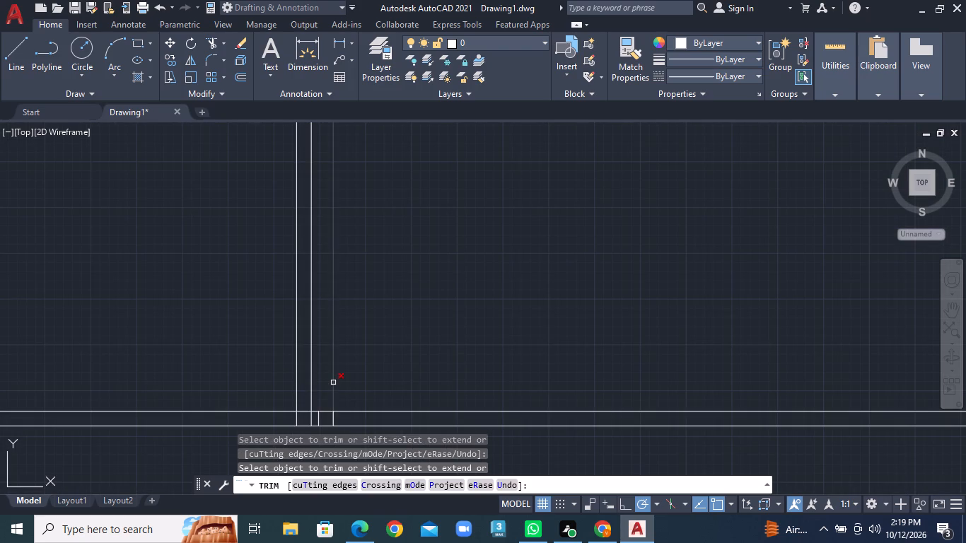
left_click(335, 382)
scroll(366, 367, "down", 1)
scroll(345, 398, "up", 3)
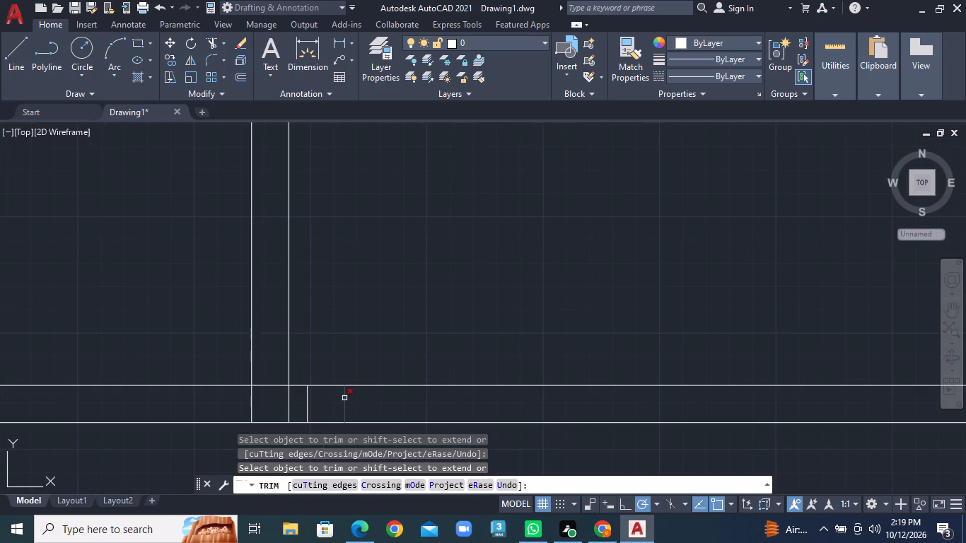
left_click(344, 398)
left_click(307, 405)
Trim the four leftover vertical line pieces inside the second horizontal wall from the top.
scroll(371, 404, "down", 2)
middle_click_drag(368, 395, 373, 327)
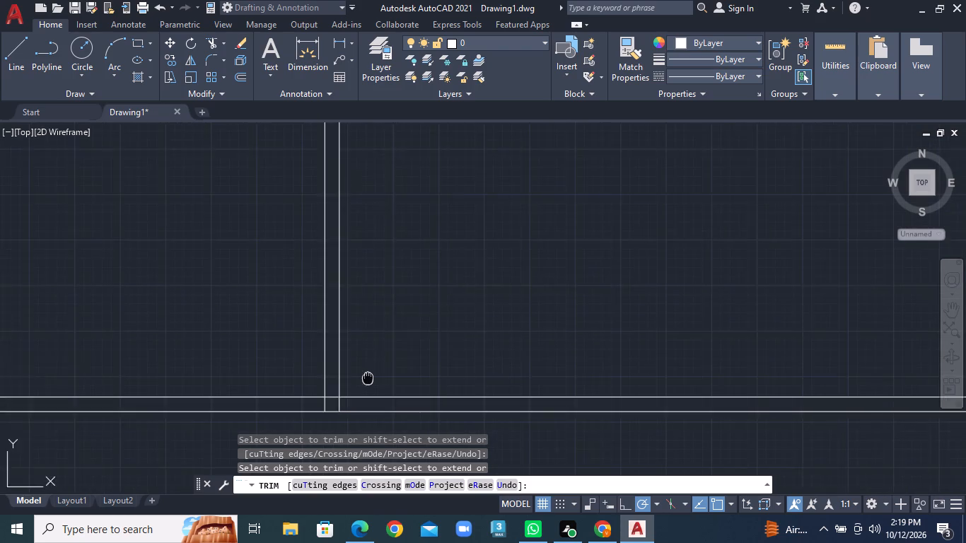
middle_click_drag(373, 327, 390, 234)
scroll(391, 341, "down", 5)
middle_click_drag(400, 363, 402, 309)
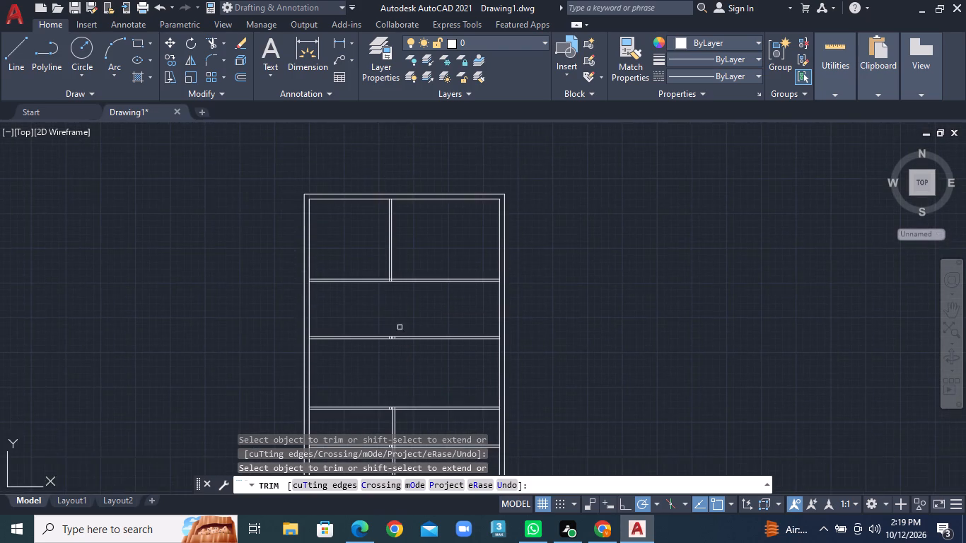
scroll(400, 329, "up", 6)
middle_click_drag(378, 348, 397, 247)
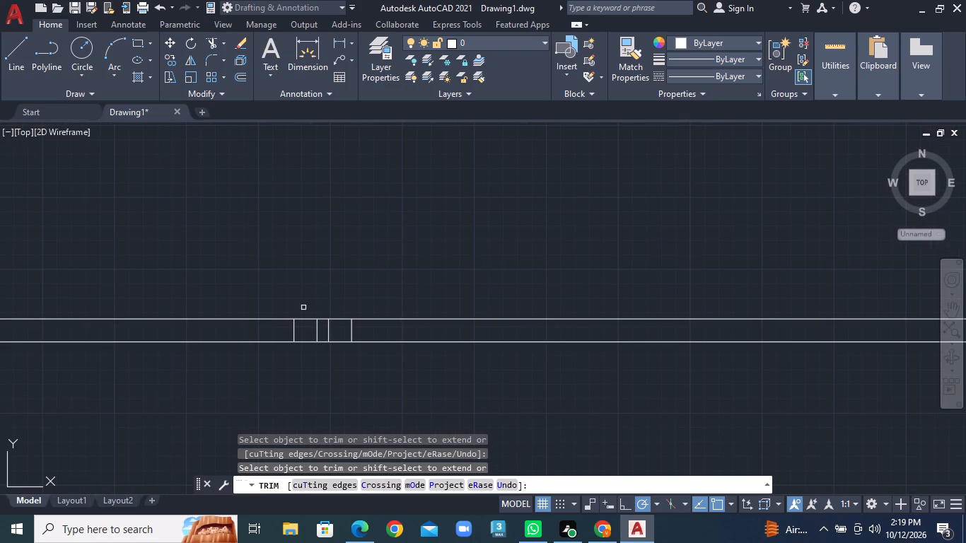
left_click(272, 332)
left_click(391, 332)
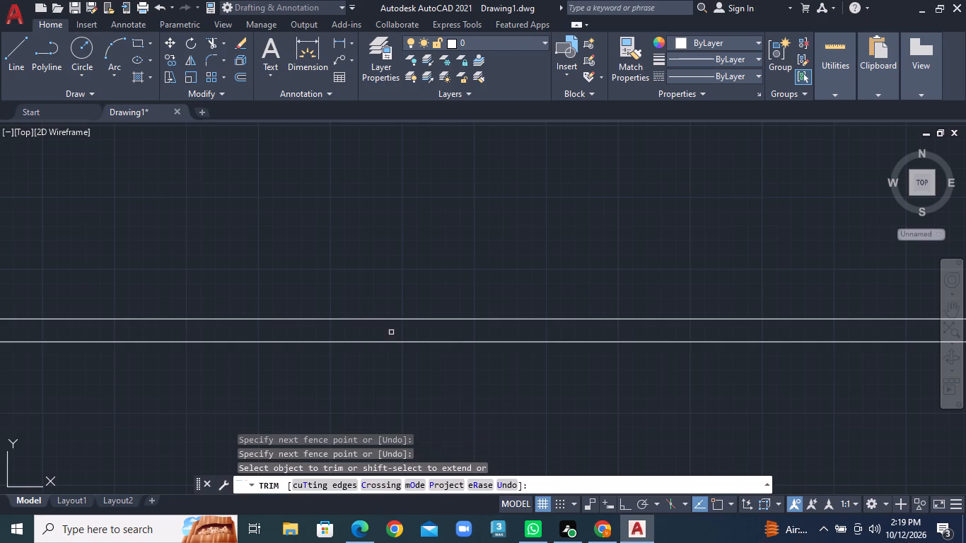
Trim the two leftover upper-partition pieces inside the third horizontal wall, beside the lower vertical partition.
scroll(391, 332, "down", 6)
middle_click_drag(396, 363, 420, 225)
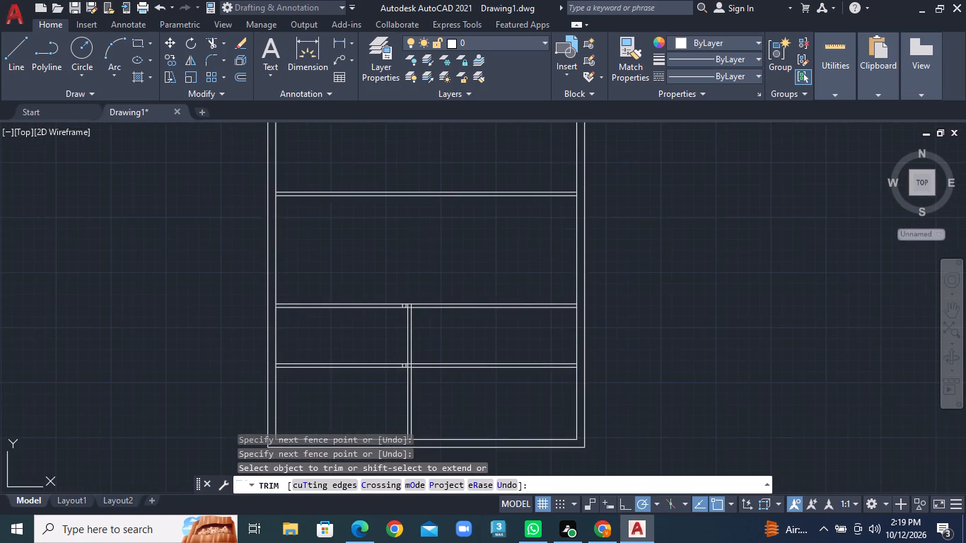
scroll(404, 284, "up", 5)
middle_click_drag(402, 332, 399, 141)
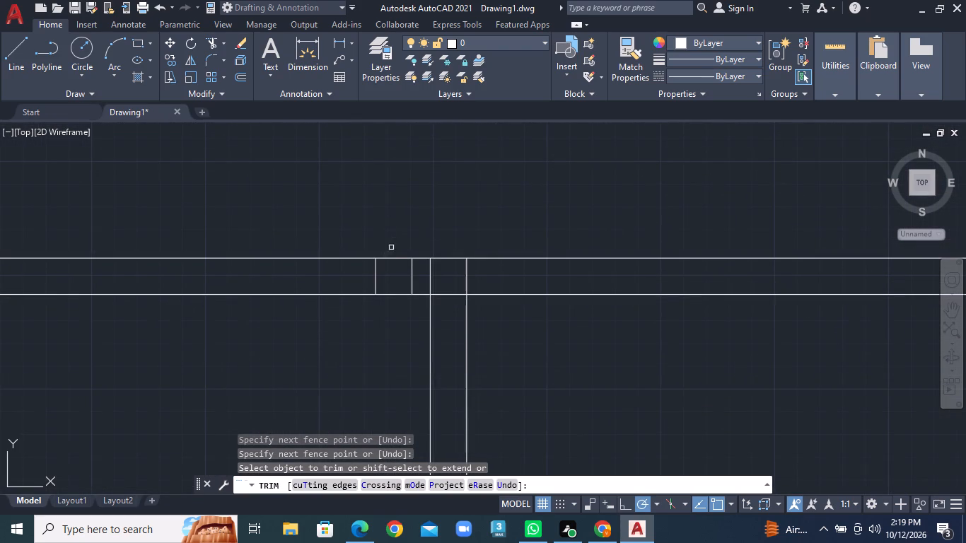
left_click(371, 276)
left_click(421, 275)
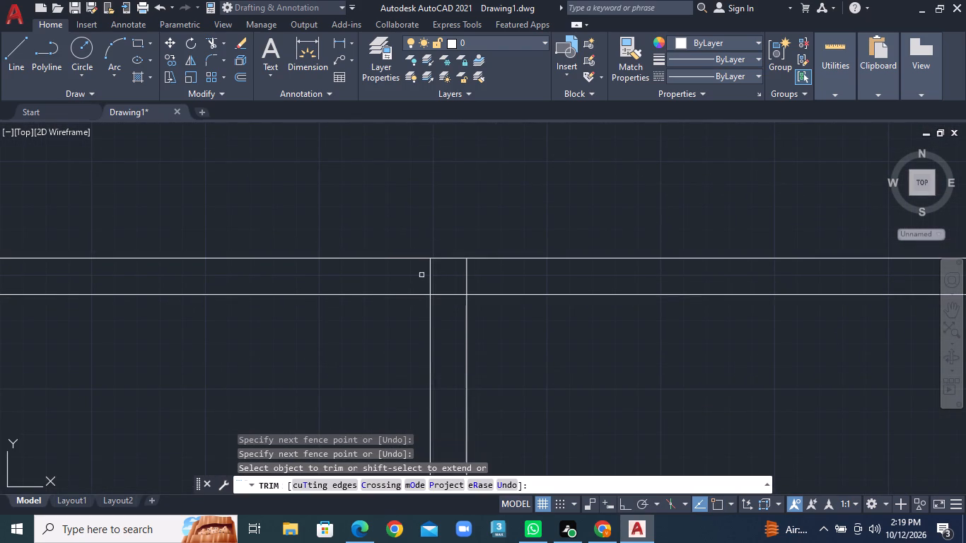
Trim the two leftover upper-partition pieces inside the lowest horizontal interior wall, beside the lower vertical partition.
scroll(419, 275, "down", 3)
middle_click_drag(419, 344, 431, 177)
scroll(424, 303, "up", 1)
middle_click_drag(417, 351, 416, 181)
scroll(415, 250, "up", 2)
left_click(352, 370)
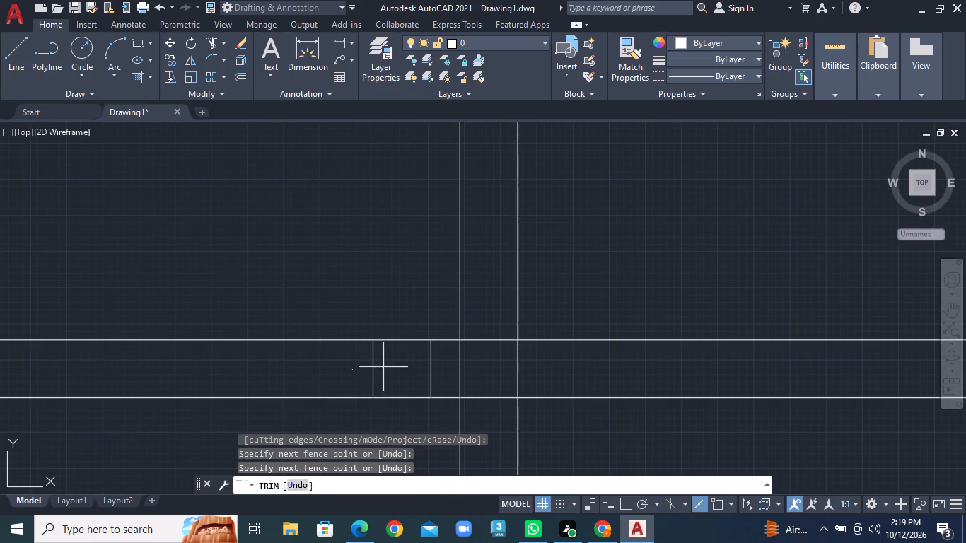
left_click(448, 367)
scroll(448, 366, "down", 7)
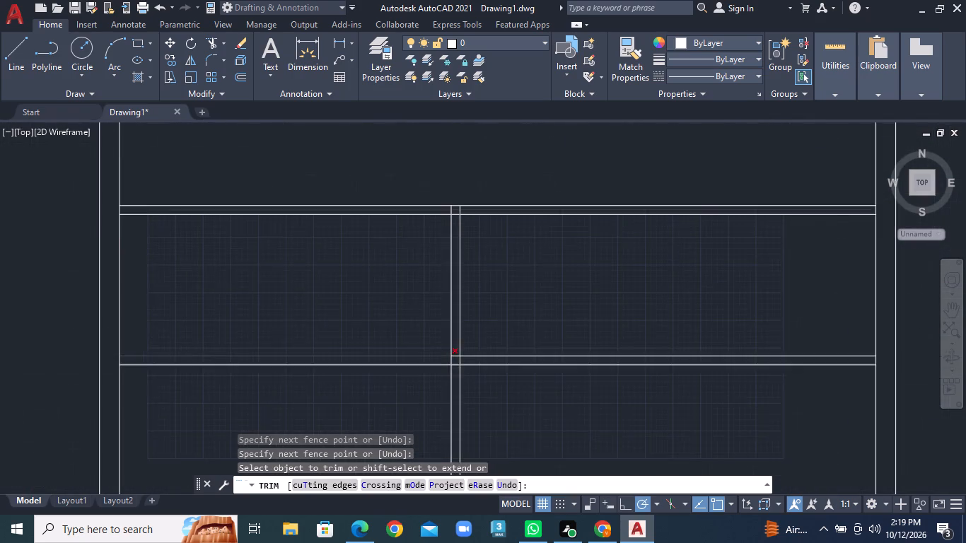
scroll(449, 357, "up", 1)
scroll(449, 357, "down", 4)
middle_click_drag(442, 355, 440, 272)
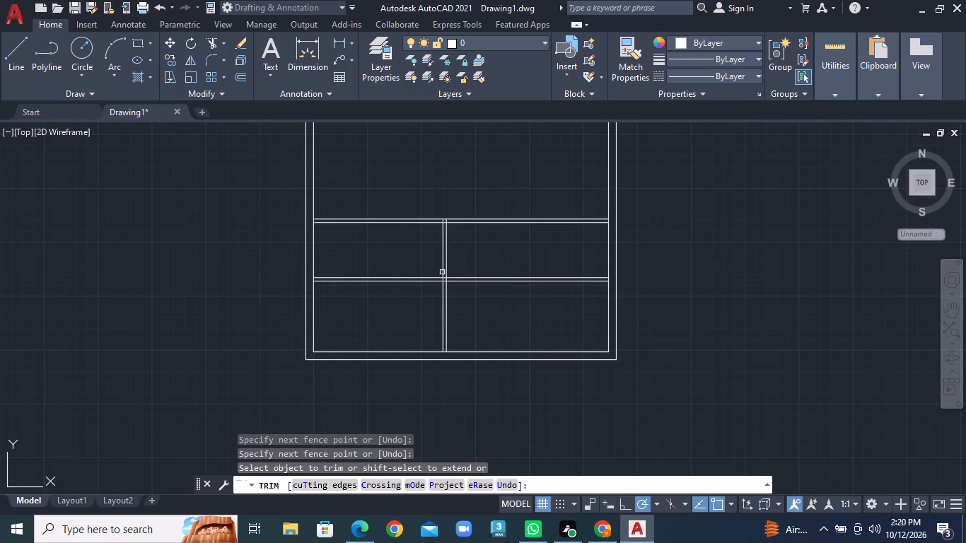
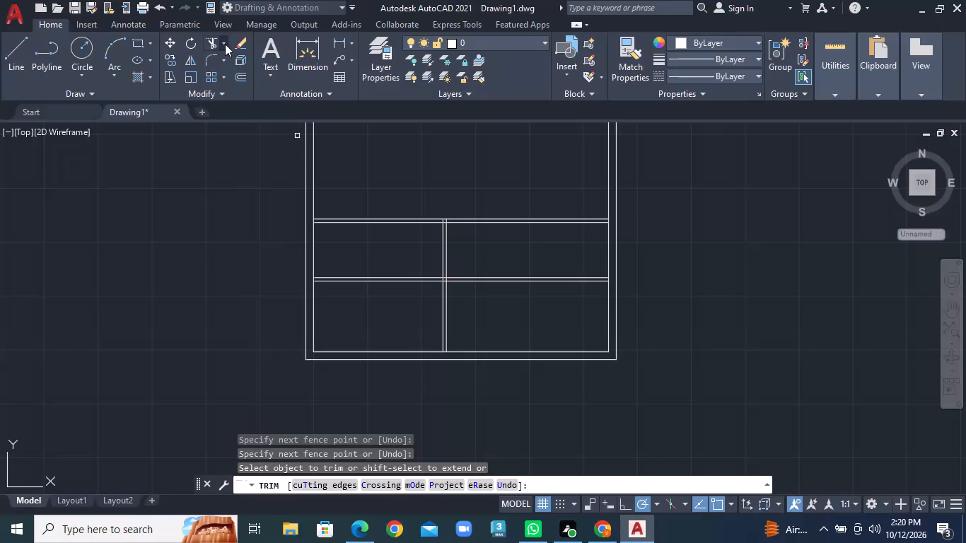
Trim both lines of the lowest horizontal interior wall on the left side of the lower vertical partition.
left_click(225, 44)
left_click(248, 69)
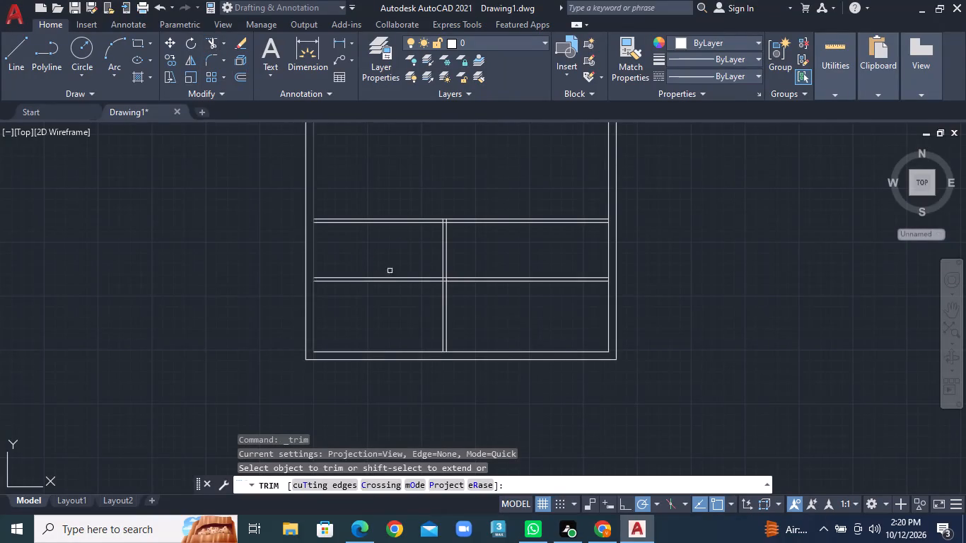
left_click(391, 266)
left_click(389, 304)
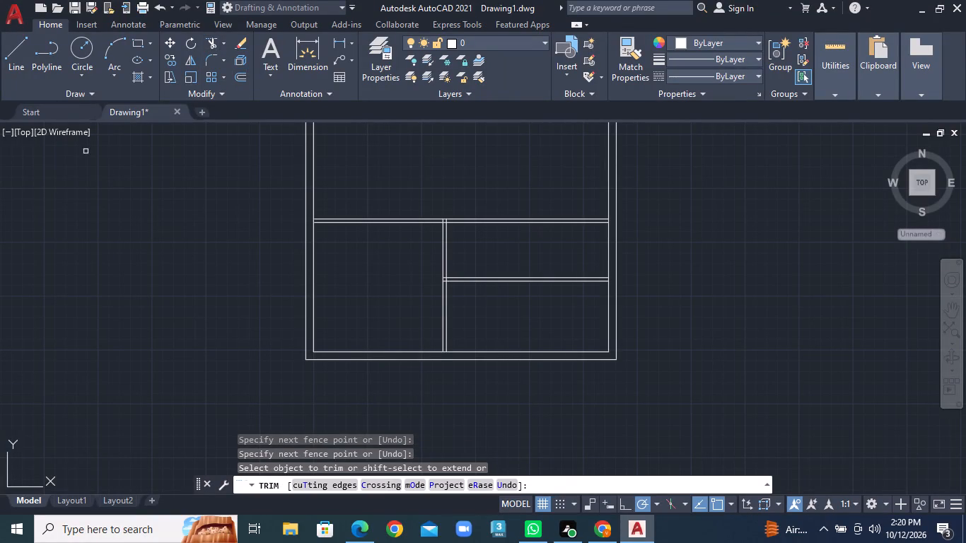
Trim both lines of the third horizontal wall from the top on the right side of the lower vertical partition.
left_click(21, 57)
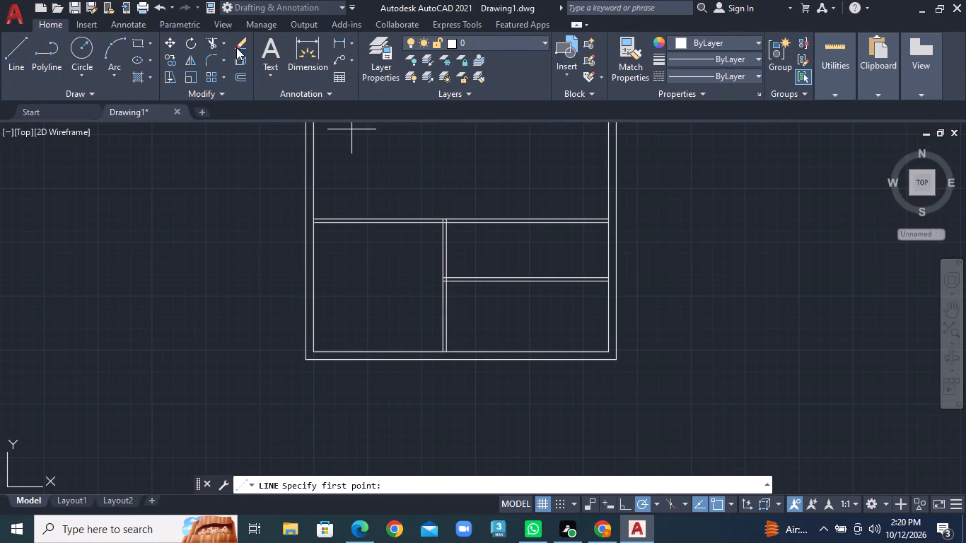
left_click(223, 44)
left_click(233, 57)
left_click(497, 213)
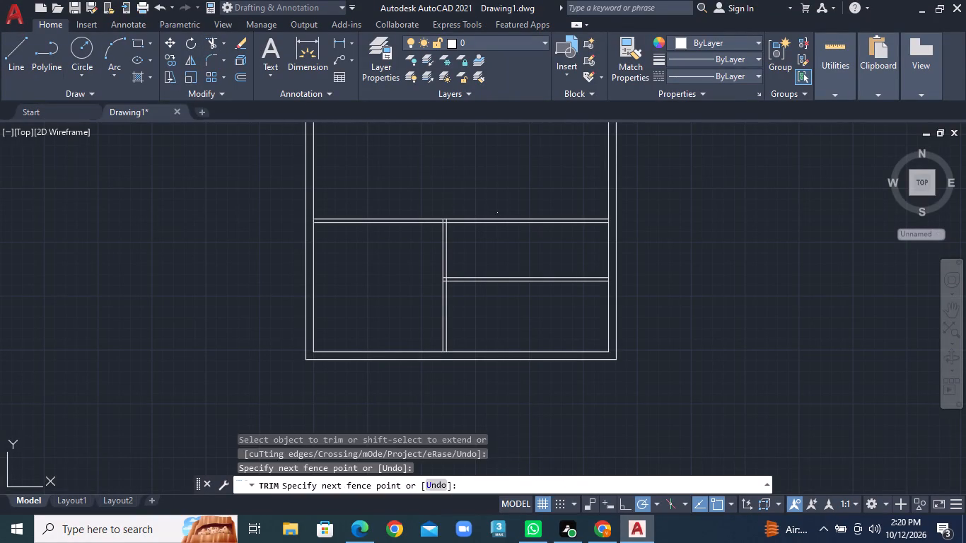
left_click(497, 255)
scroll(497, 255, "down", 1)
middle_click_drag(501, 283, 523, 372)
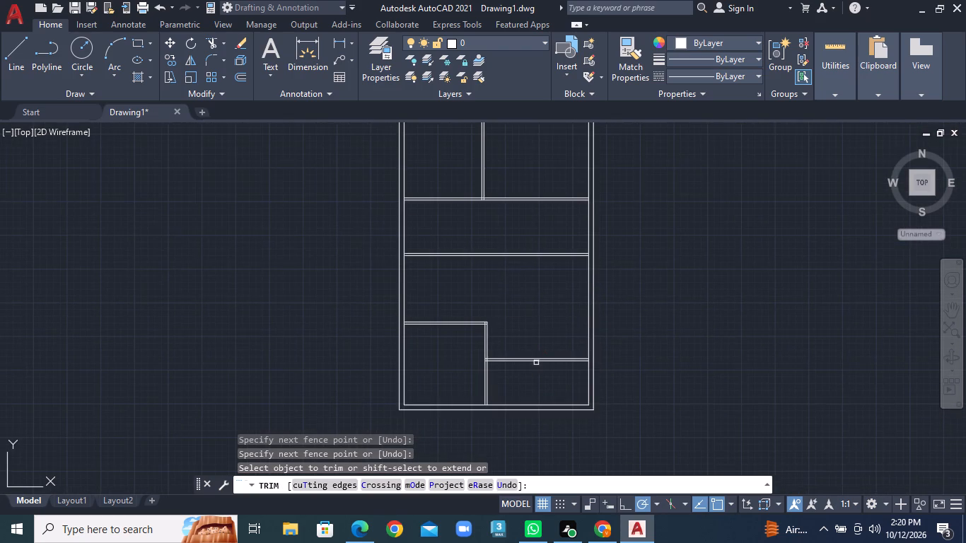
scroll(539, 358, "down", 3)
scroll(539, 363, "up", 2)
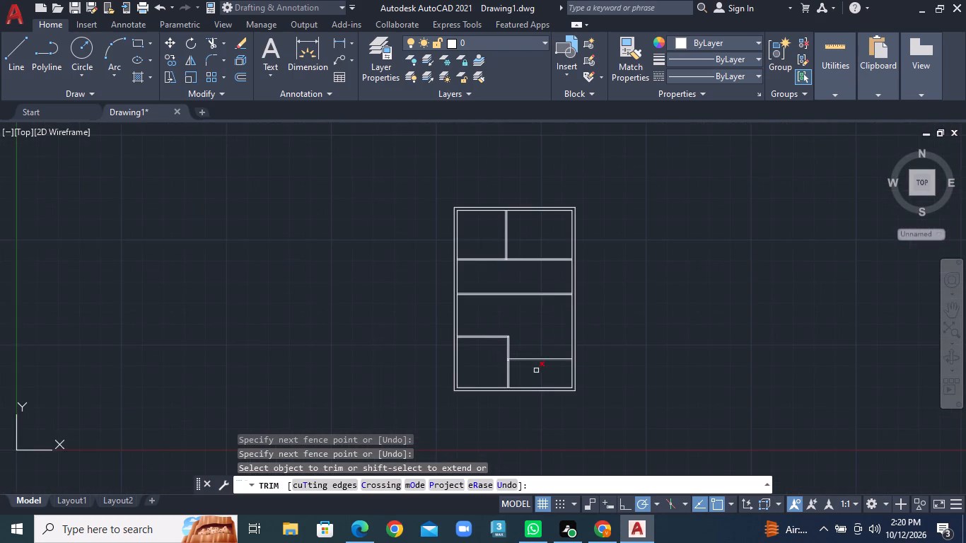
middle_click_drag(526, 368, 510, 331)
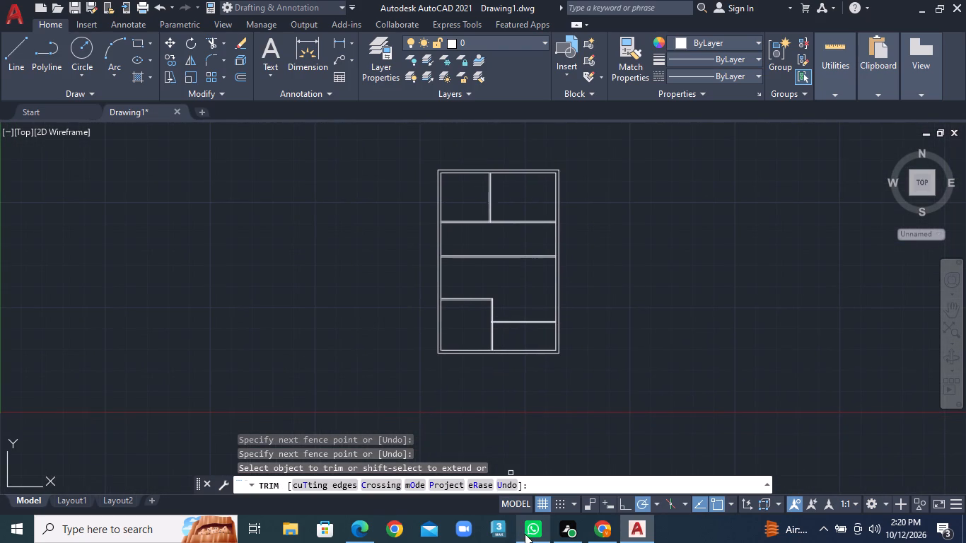
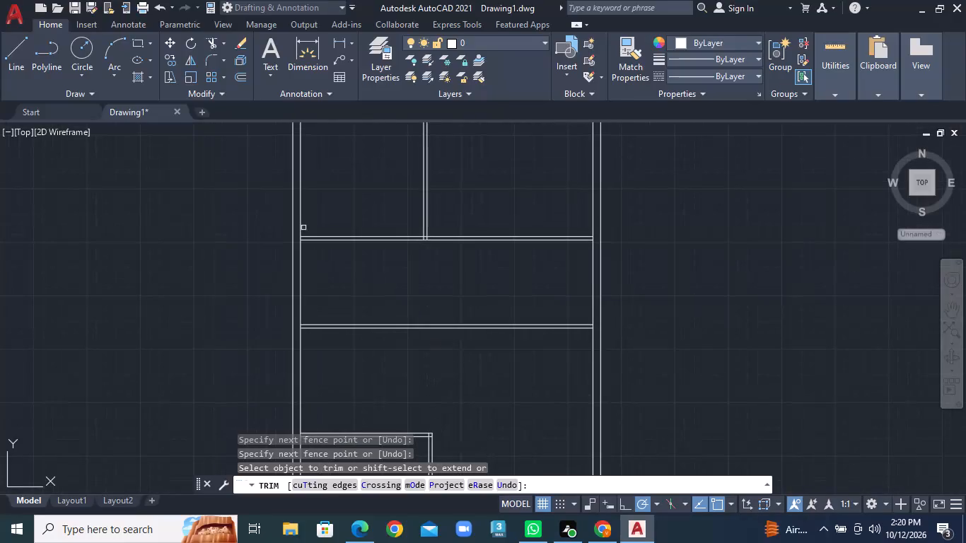
Start the Offset command to lay out another interior wall line in the floor plan.
left_click(242, 78)
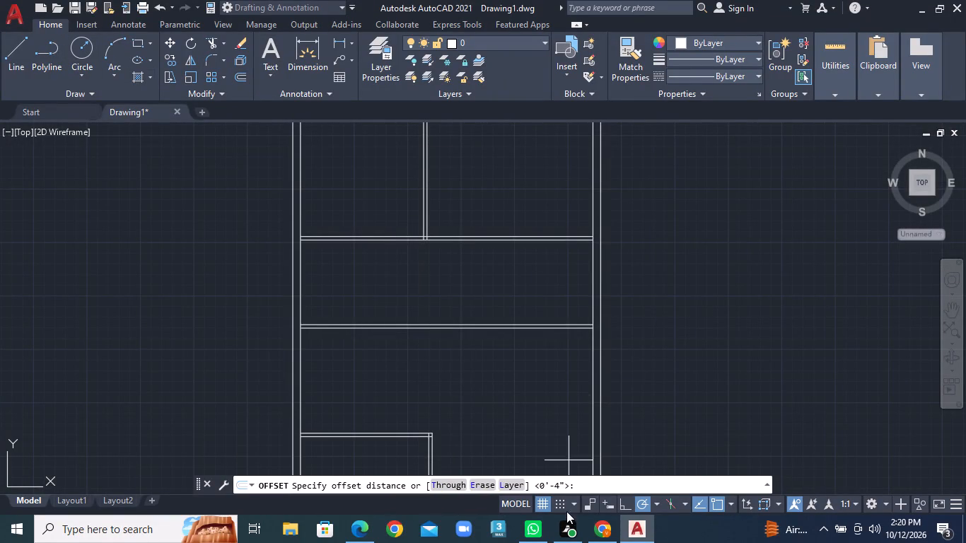
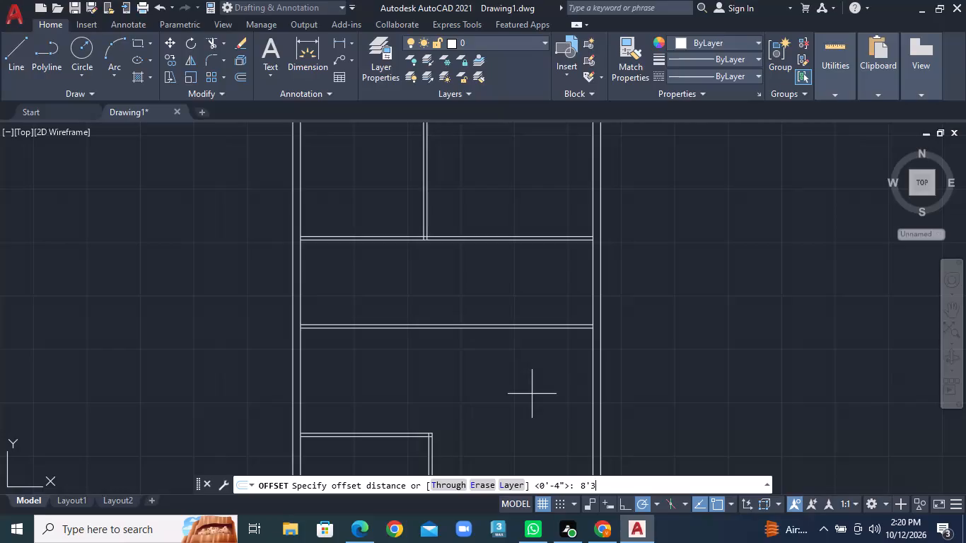
Offset the inner west wall line 8'3" into the plan, and offset the new line 4" to form a vertical partition.
key("Return")
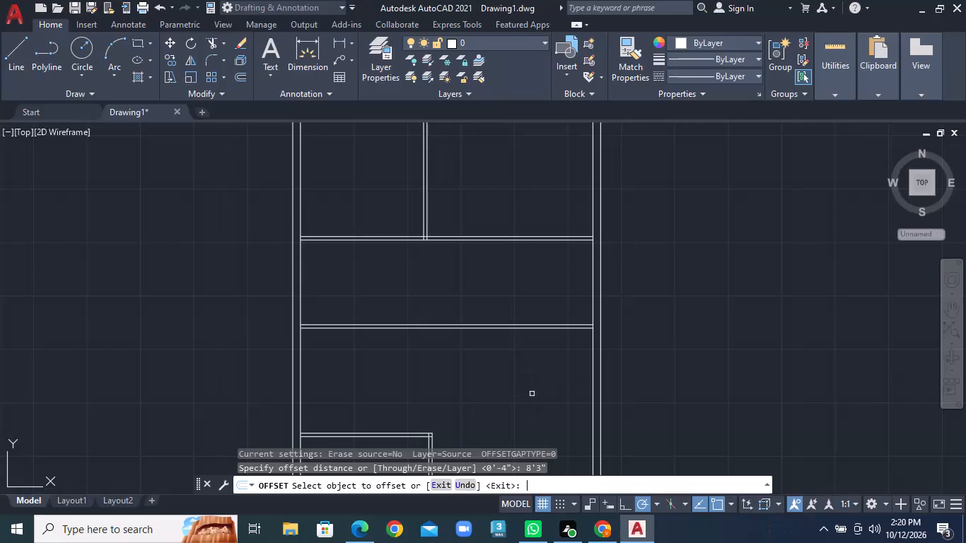
left_click(301, 282)
left_click(368, 281)
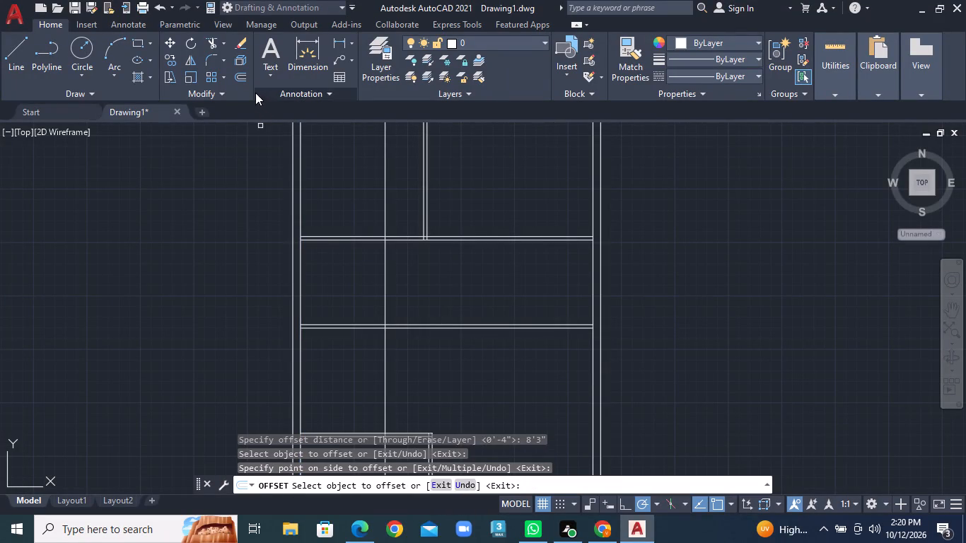
left_click(238, 71)
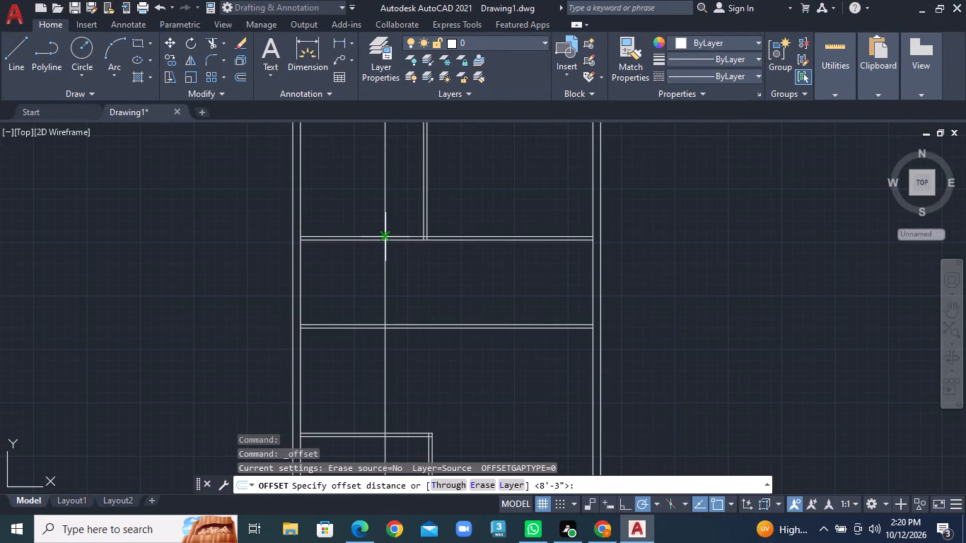
type("4\"")
key("Return")
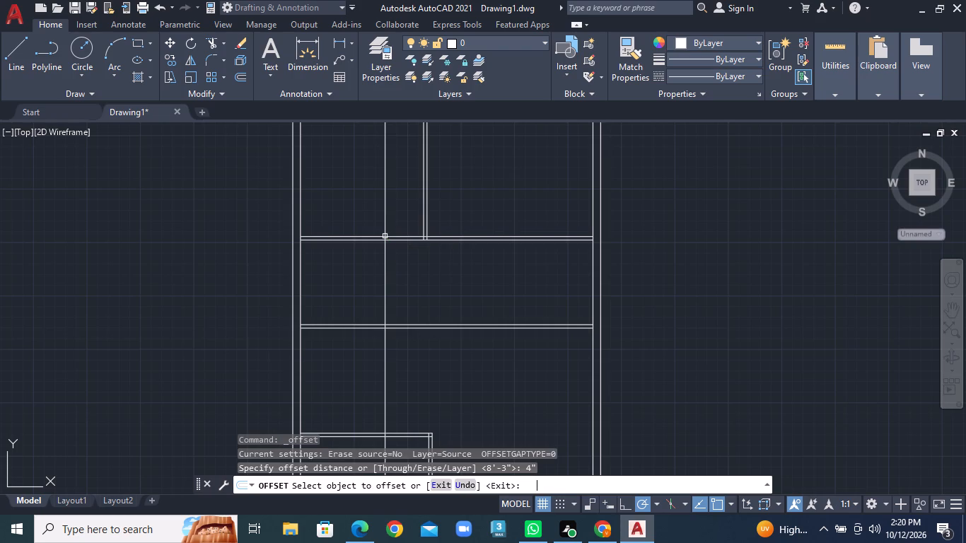
left_click(385, 291)
left_click(422, 291)
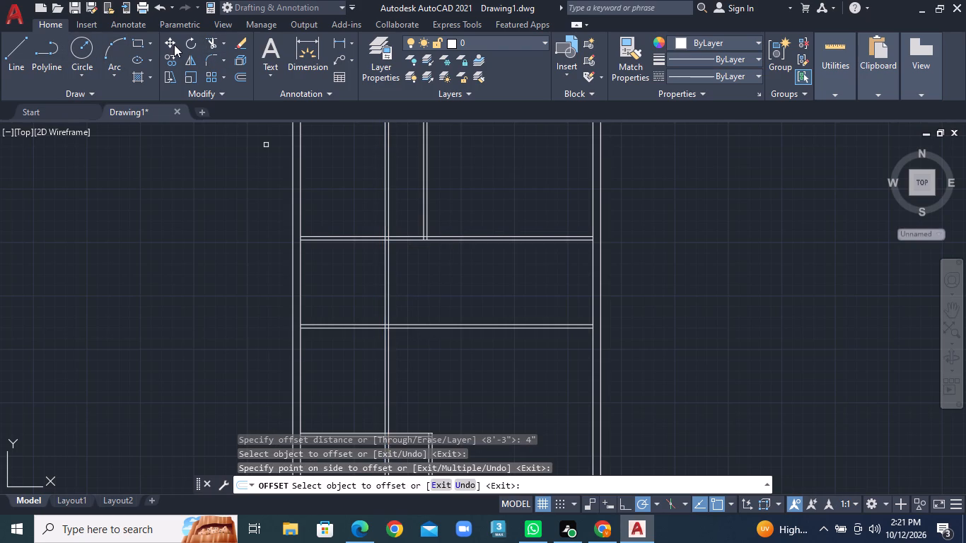
Trim both new partition lines above and below the middle band, so the partition spans only between the two full-width horizontal walls.
left_click(223, 40)
left_click(229, 59)
left_click(368, 183)
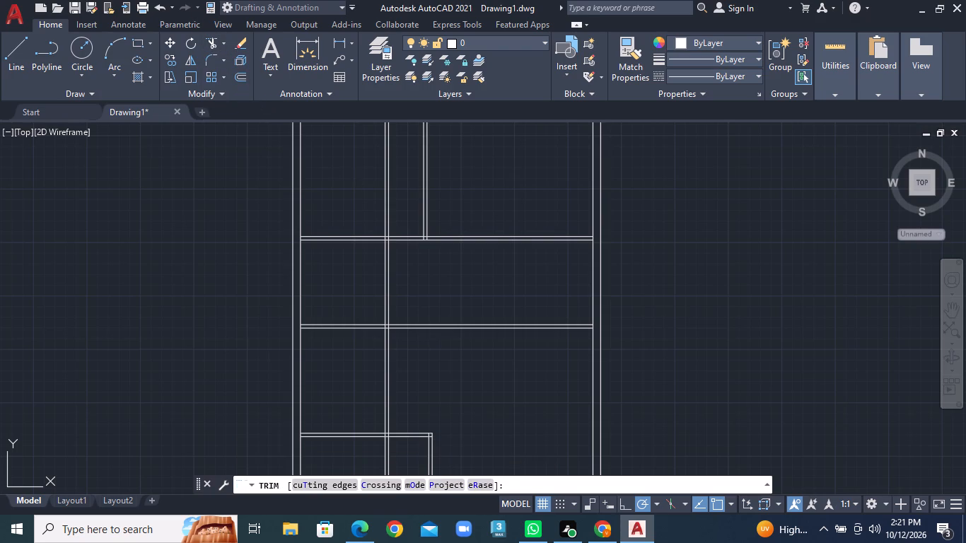
left_click(397, 183)
left_click(351, 368)
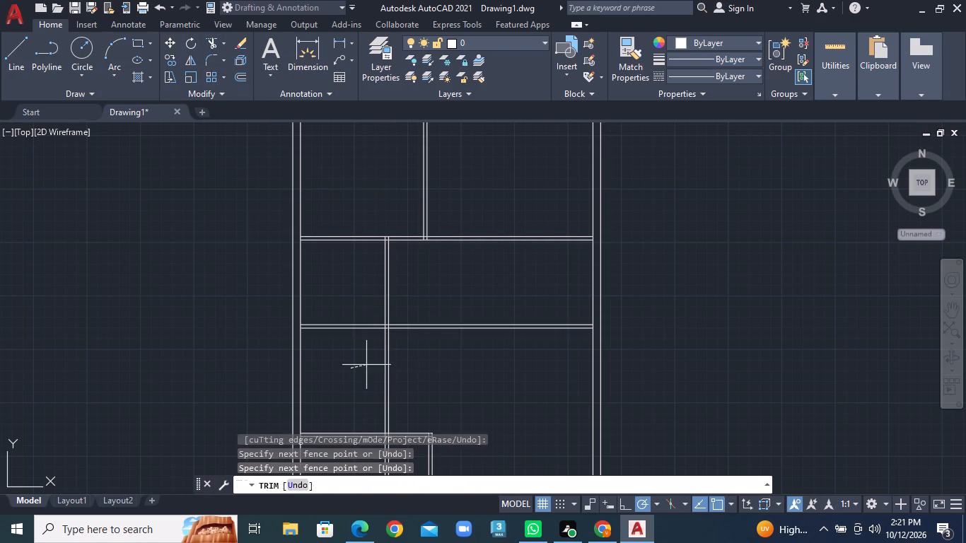
left_click(410, 376)
middle_click_drag(413, 377, 411, 245)
left_click(381, 361)
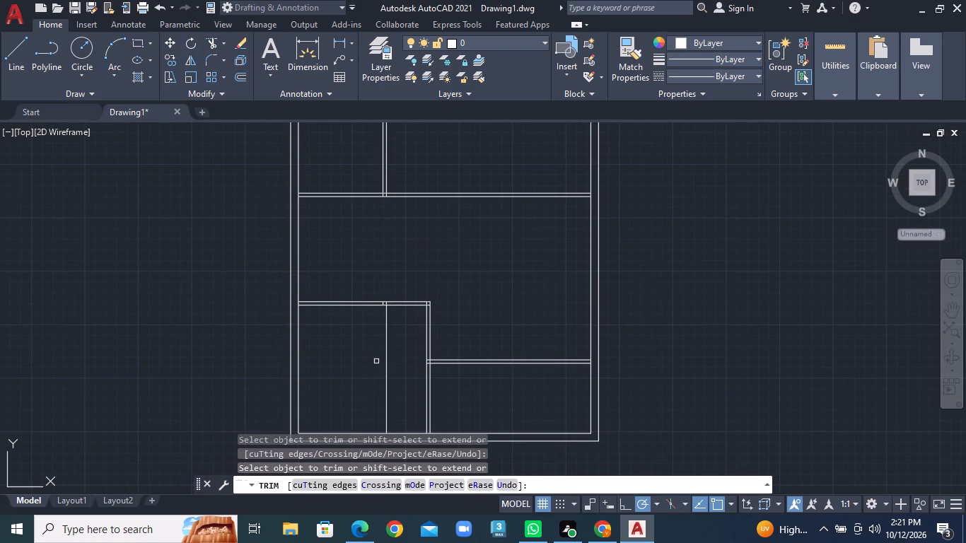
left_click(389, 360)
left_click(395, 358)
left_click(371, 358)
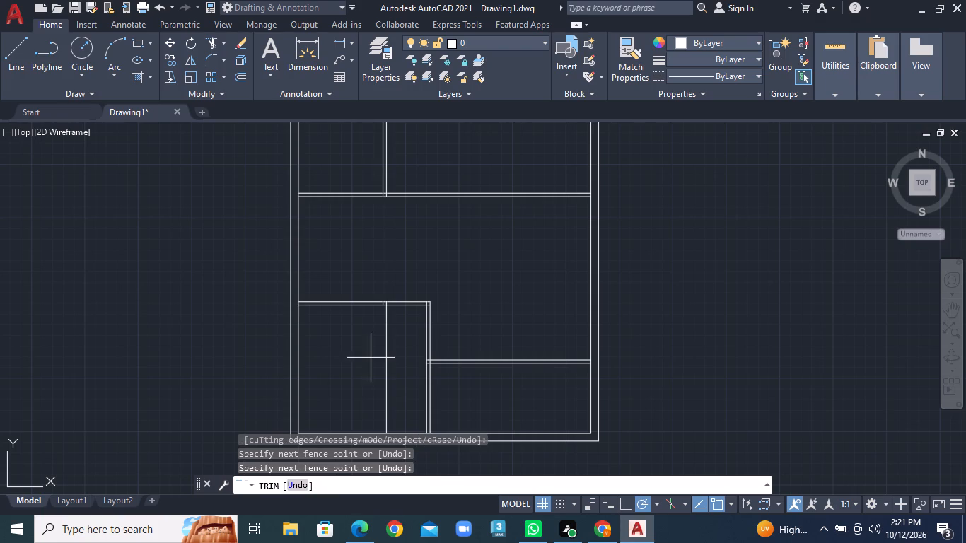
left_click(397, 358)
Trim the two leftover line stubs inside the top wall of the southwest room.
scroll(397, 302, "up", 2)
scroll(392, 306, "down", 1)
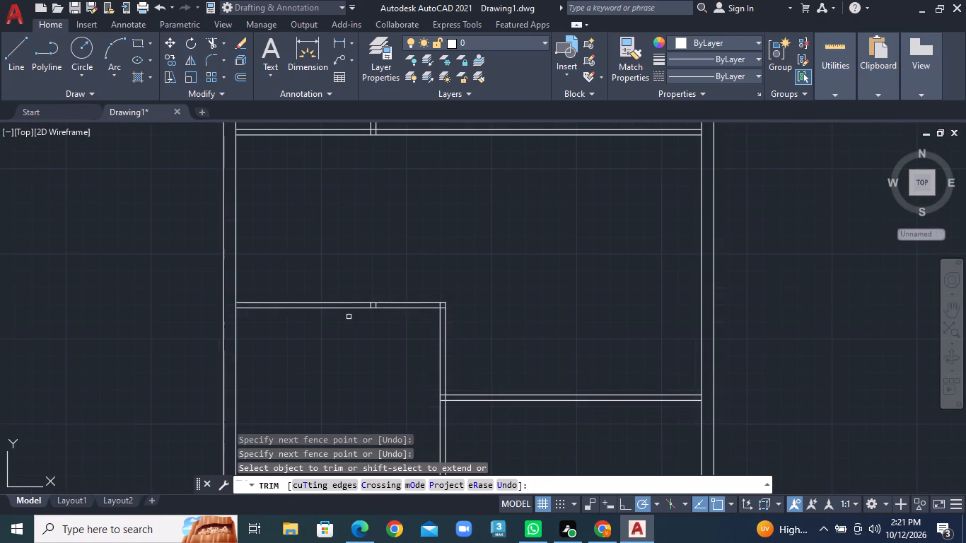
scroll(377, 313, "up", 4)
left_click(359, 298)
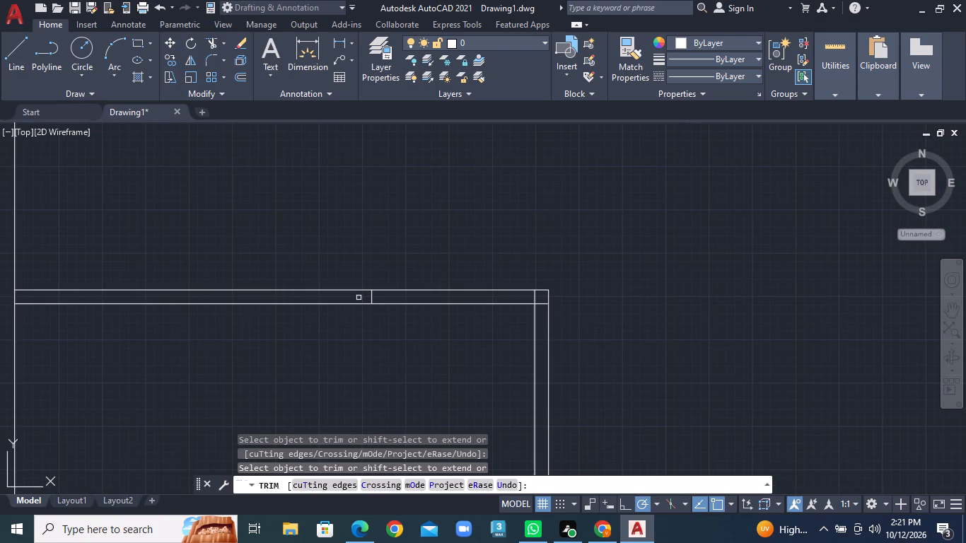
left_click(371, 299)
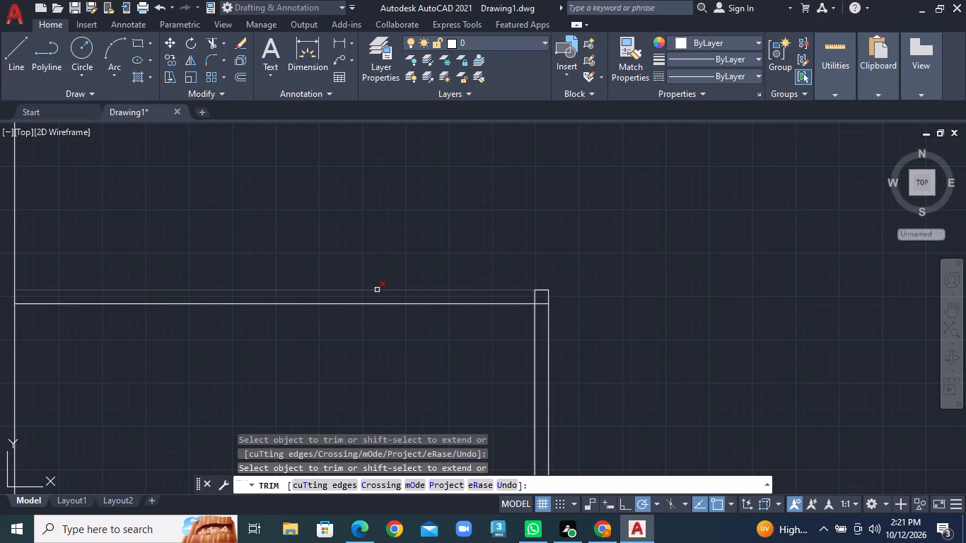
Examine the trimmed partition's junctions and the overall room layout for leftover lines.
scroll(323, 375, "down", 2)
middle_click_drag(330, 259, 333, 354)
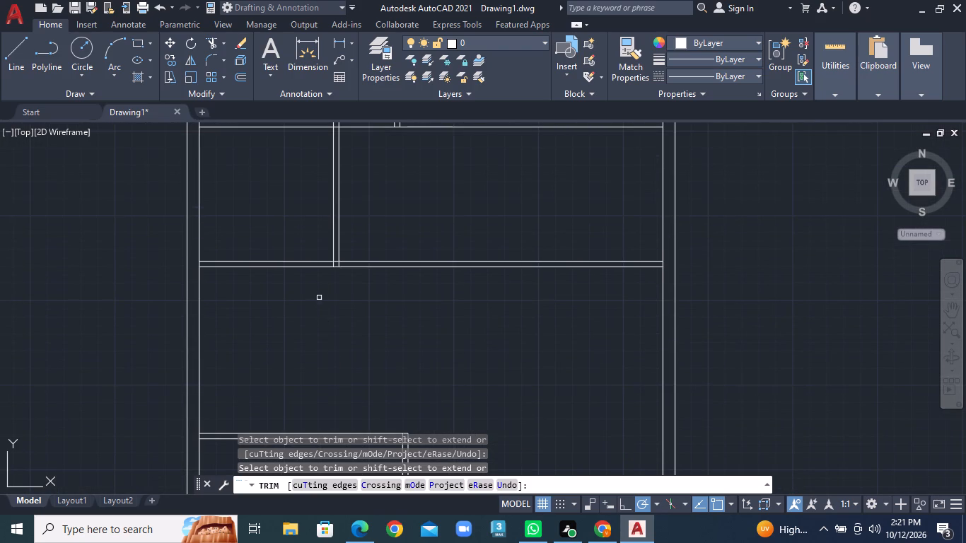
scroll(335, 285, "up", 2)
middle_click_drag(343, 253, 343, 357)
scroll(368, 310, "down", 5)
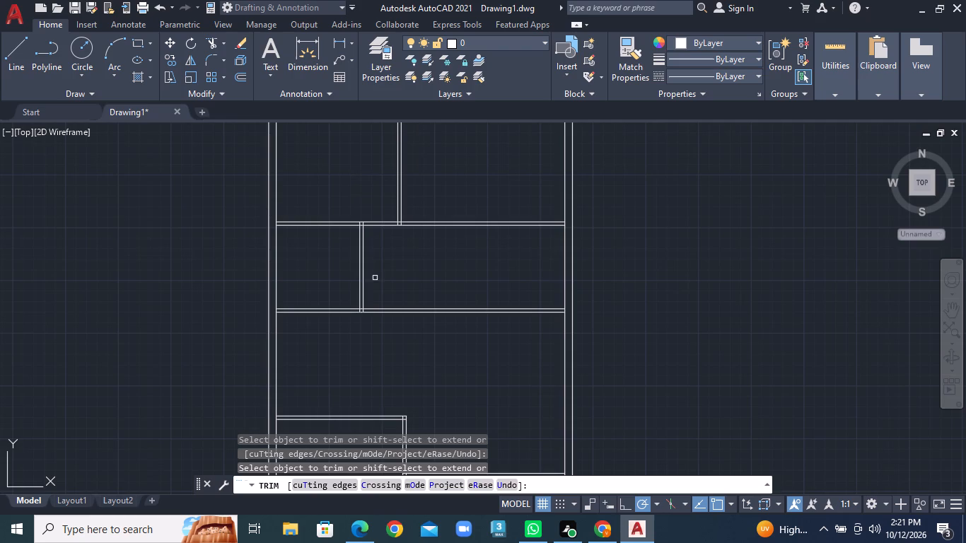
scroll(376, 233, "down", 1)
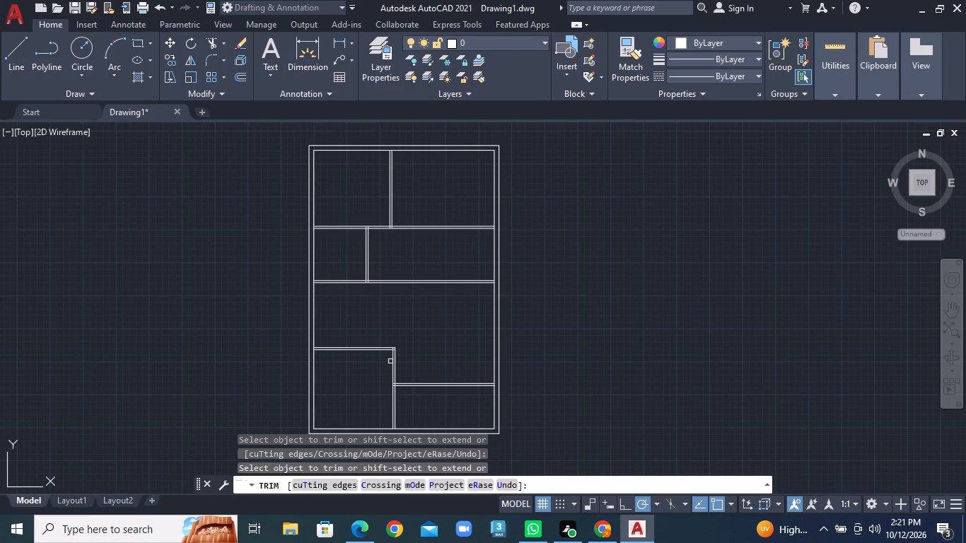
Draw two vertical lines extending the southwest room's east partition from its top corner up to the horizontal wall above.
scroll(402, 337, "up", 1)
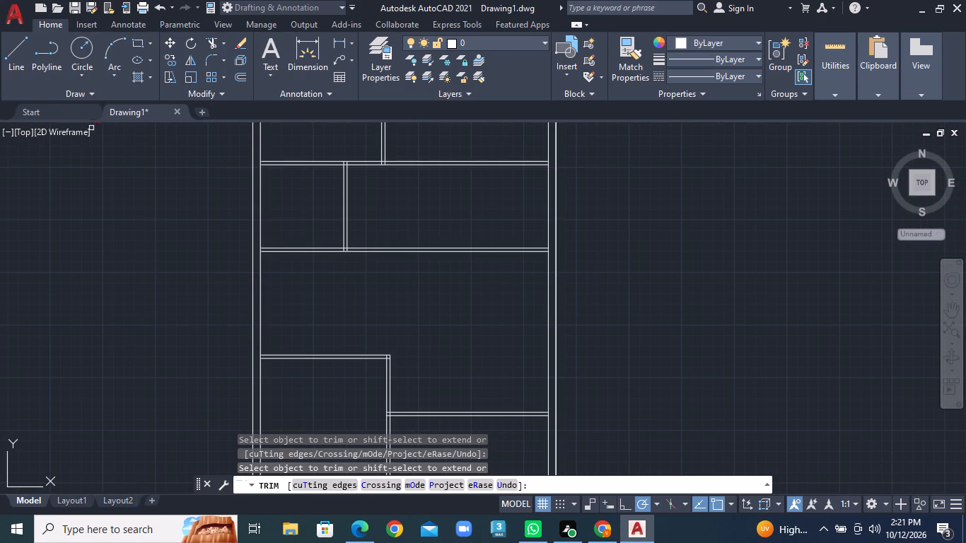
left_click(21, 63)
scroll(350, 300, "up", 2)
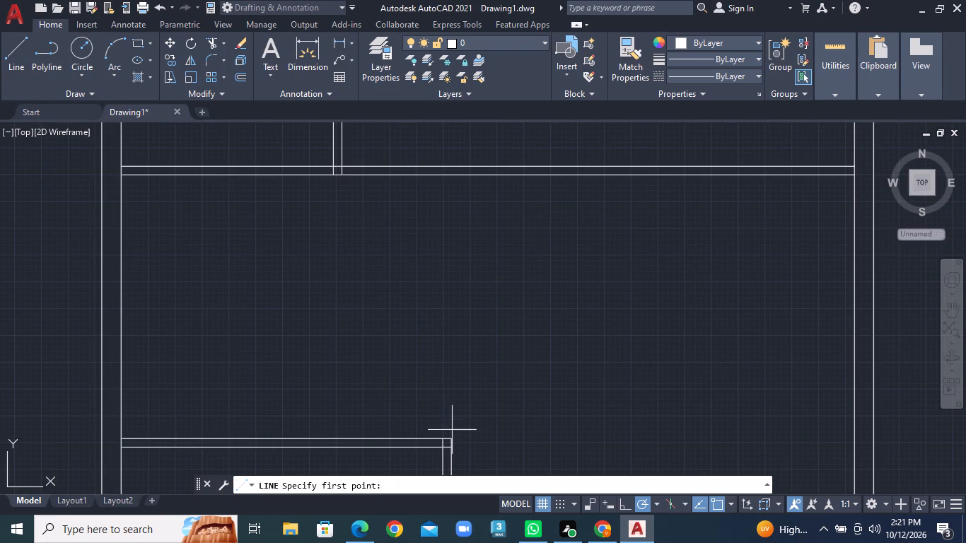
left_click(451, 442)
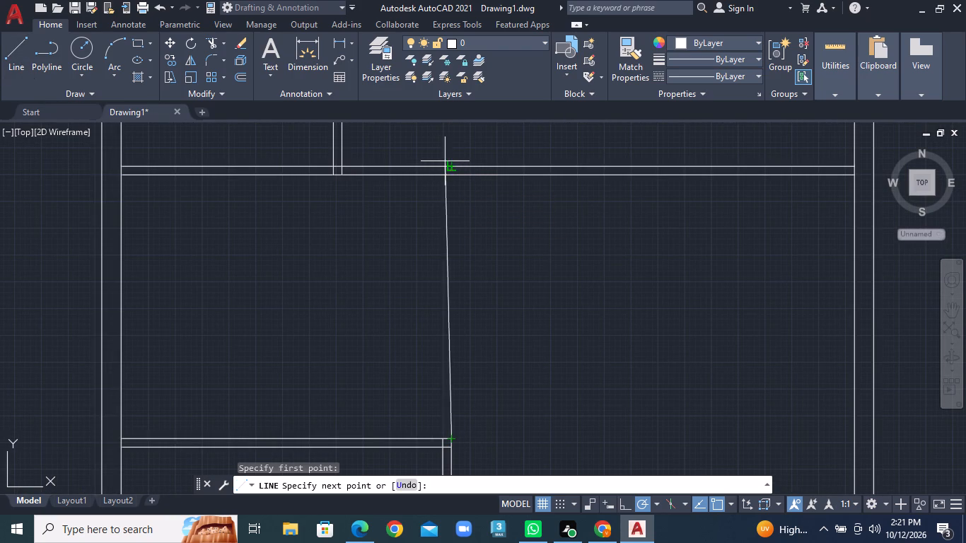
left_click(454, 164)
right_click(454, 164)
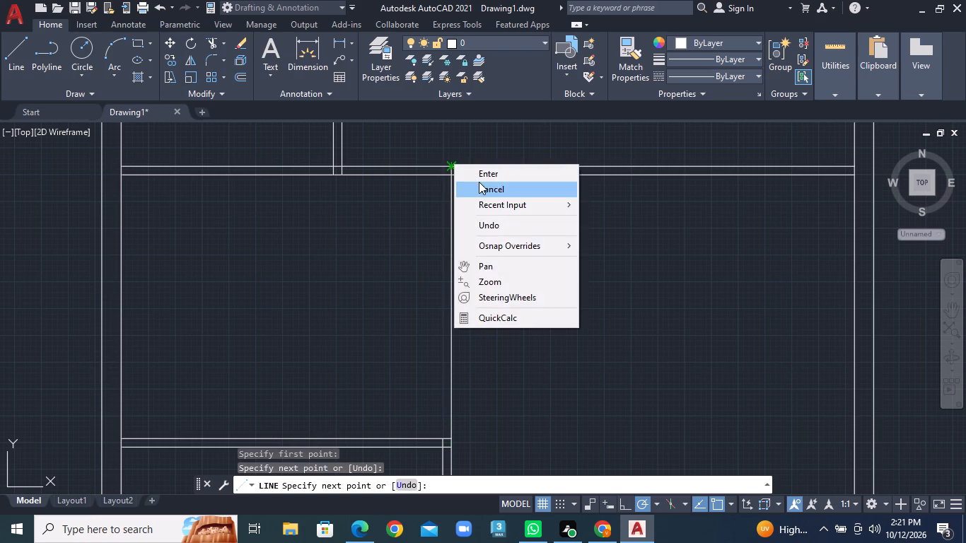
left_click(484, 178)
right_click(516, 358)
left_click(549, 103)
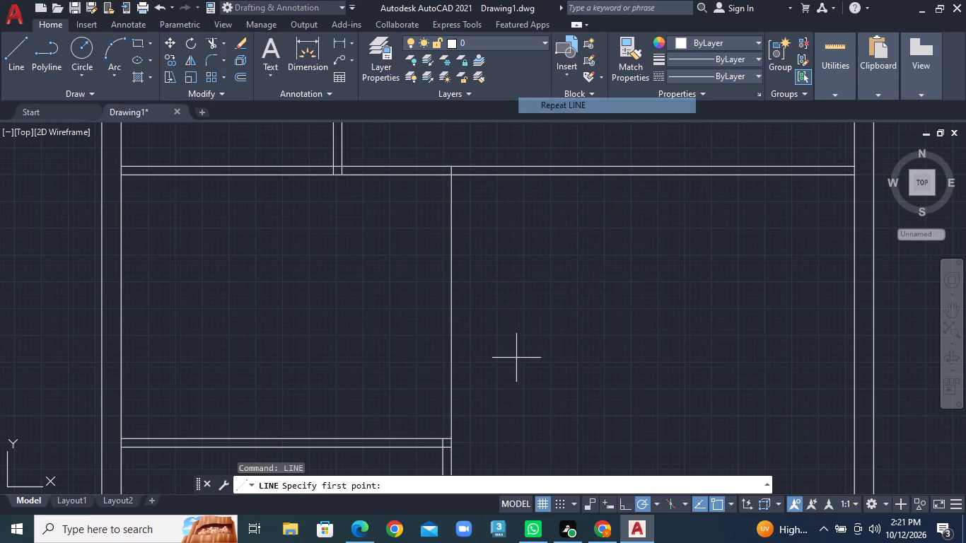
left_click(446, 439)
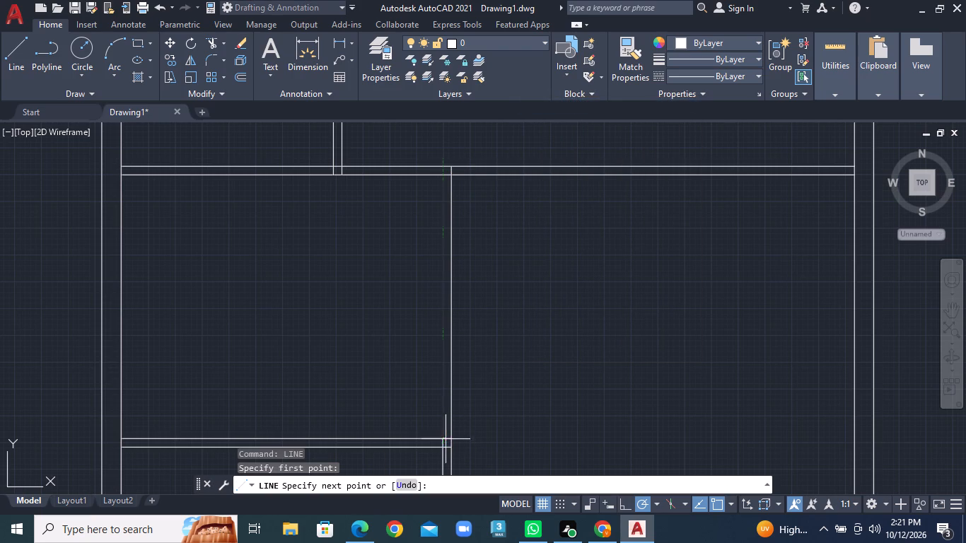
left_click(446, 164)
right_click(446, 164)
left_click(467, 170)
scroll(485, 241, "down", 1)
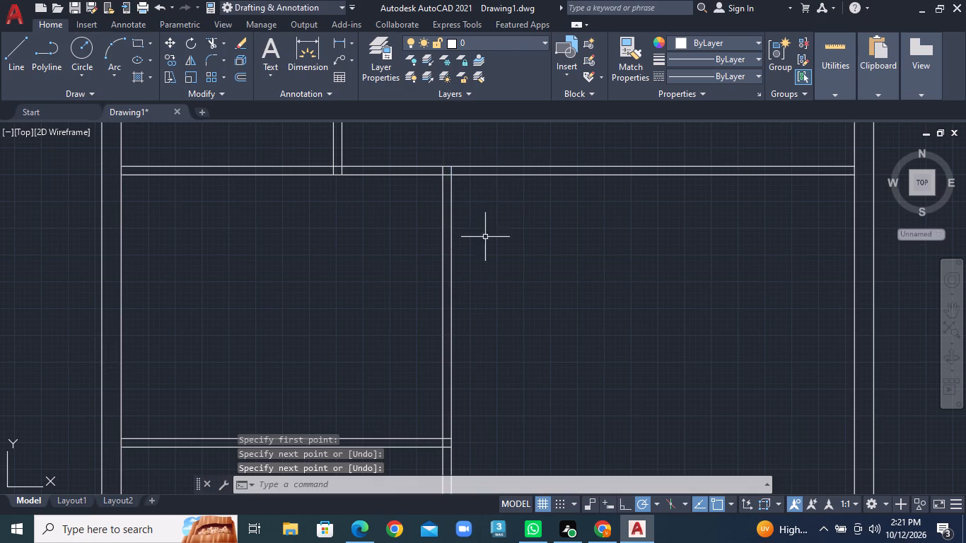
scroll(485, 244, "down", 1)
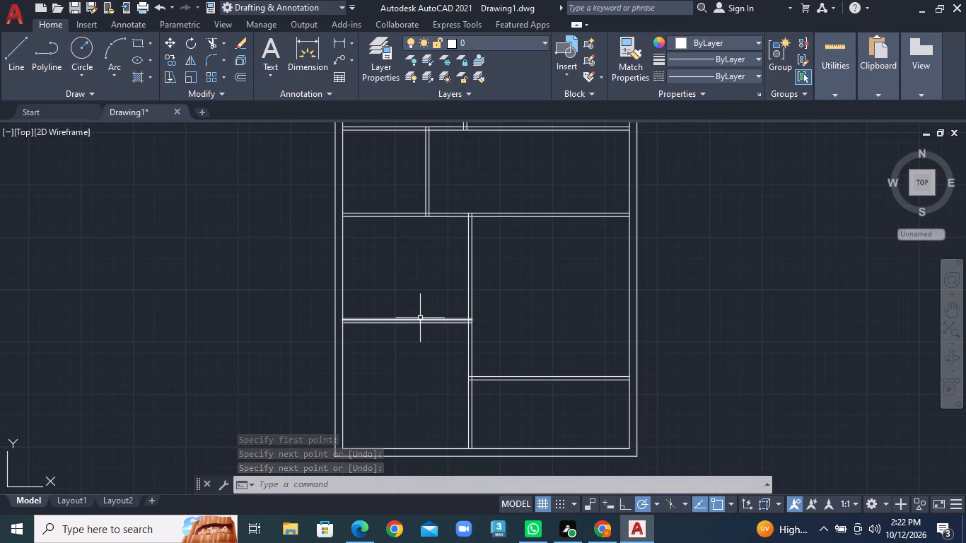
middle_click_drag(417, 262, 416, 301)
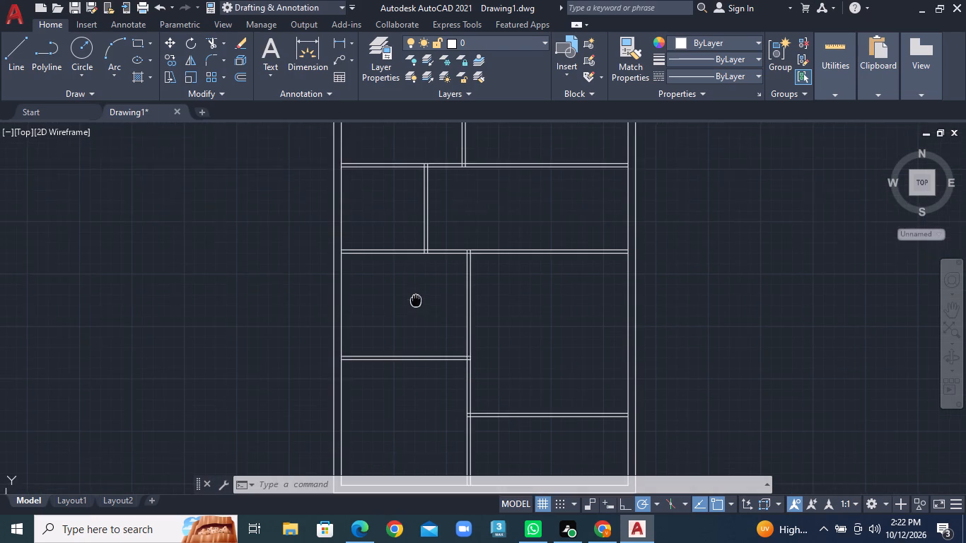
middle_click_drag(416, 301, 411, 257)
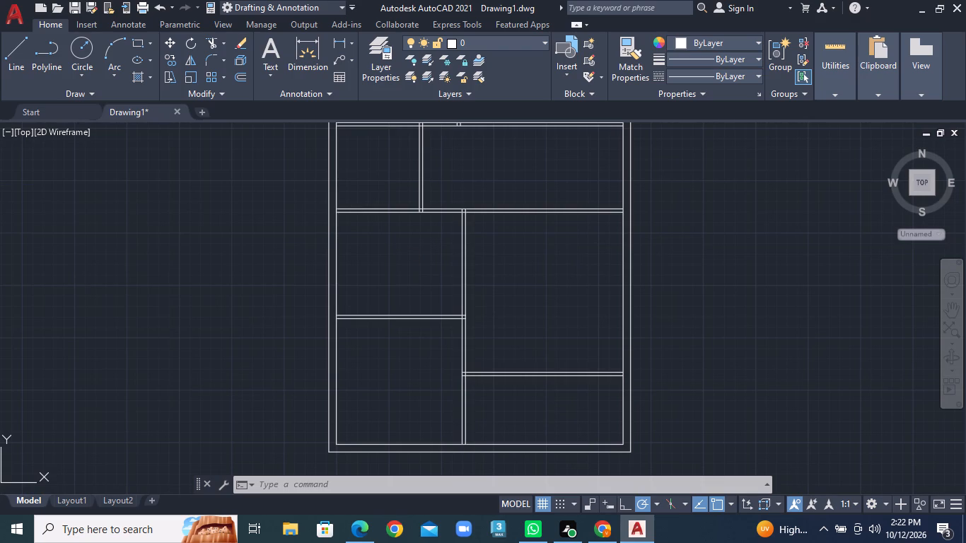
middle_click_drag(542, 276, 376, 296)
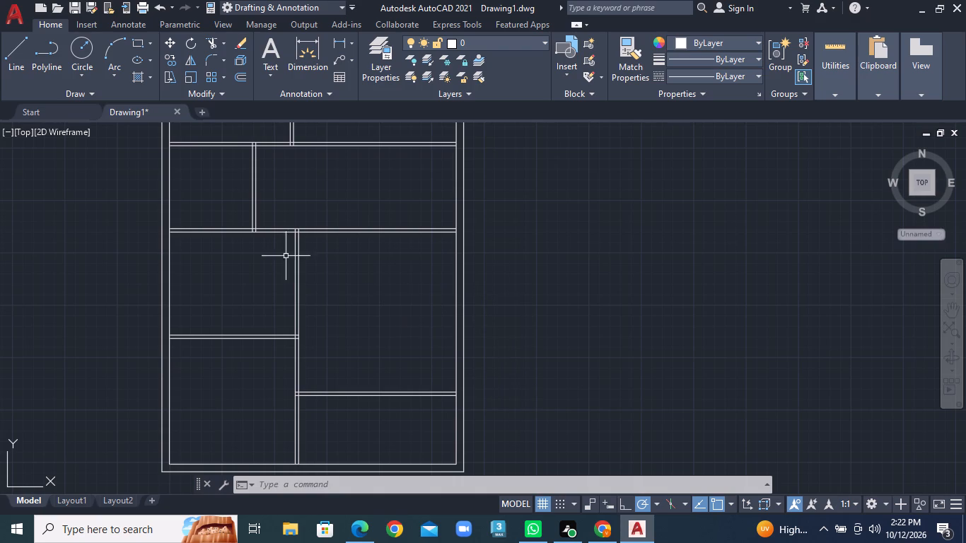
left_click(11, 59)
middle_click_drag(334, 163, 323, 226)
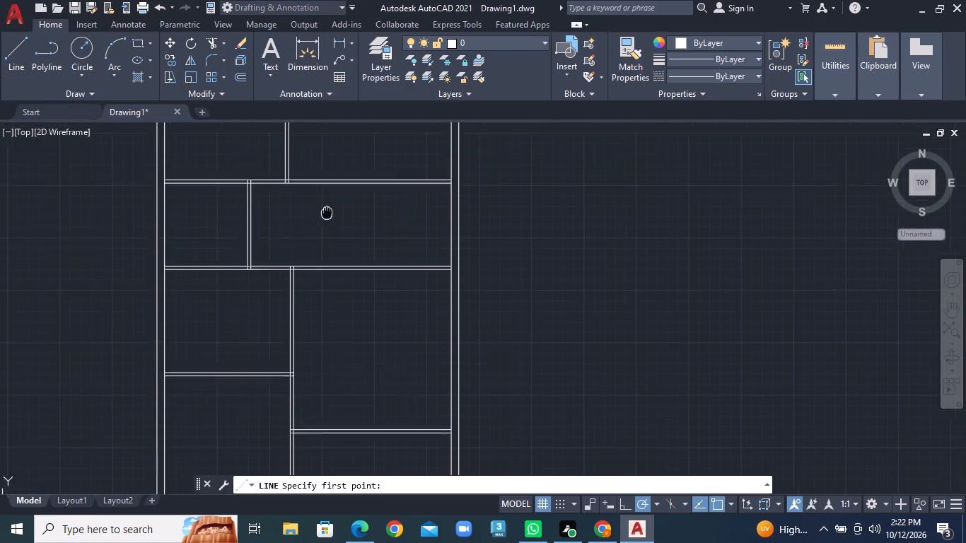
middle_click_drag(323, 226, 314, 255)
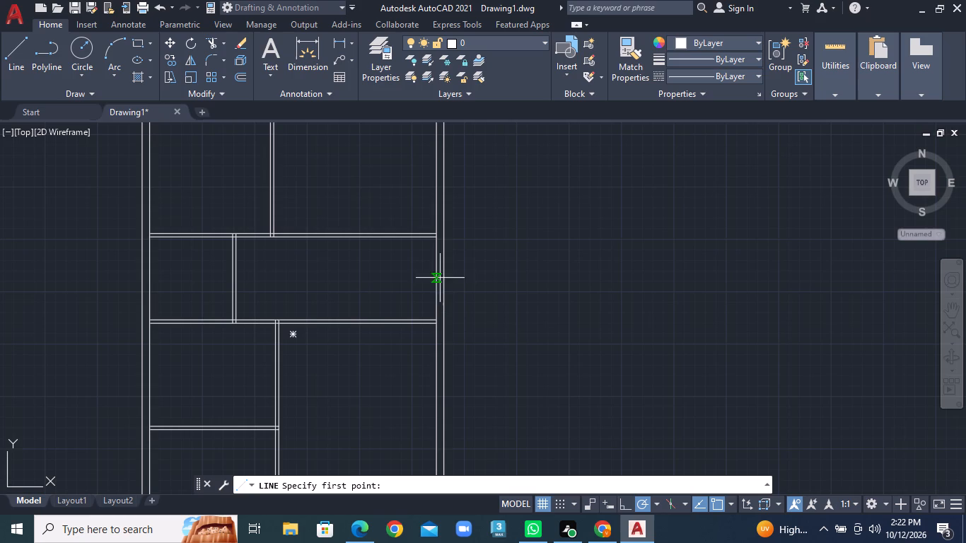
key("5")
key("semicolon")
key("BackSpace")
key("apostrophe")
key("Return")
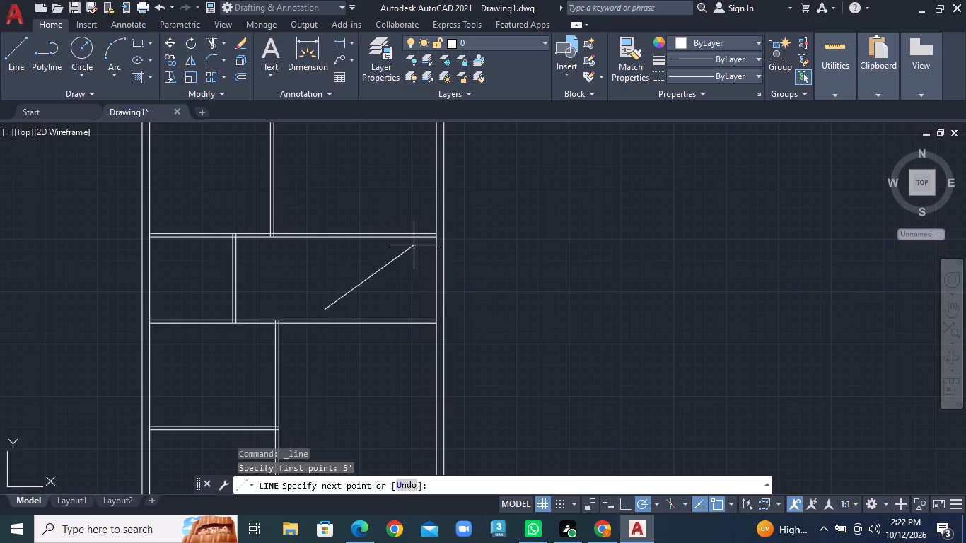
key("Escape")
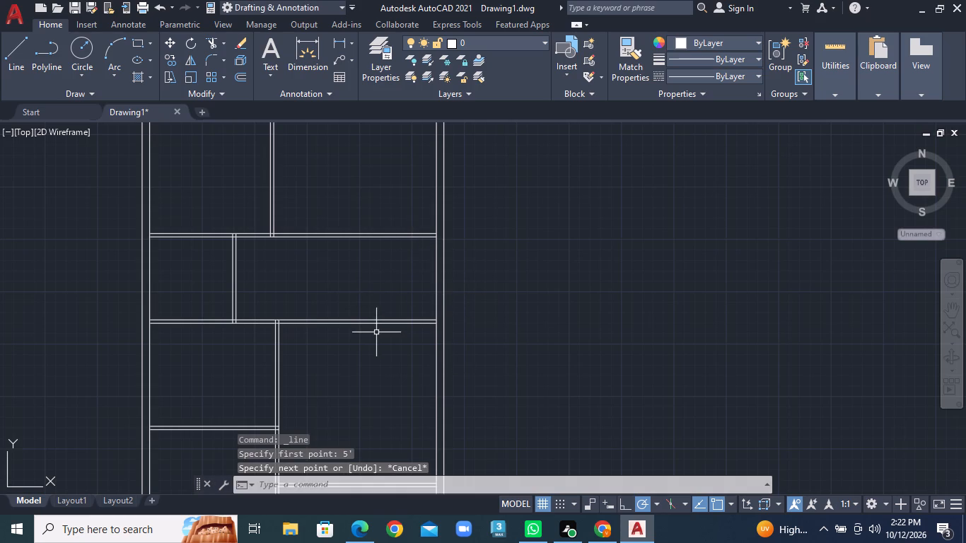
Offset the inner east wall line 5' into the plan.
left_click(242, 78)
key("5")
key("apostrophe")
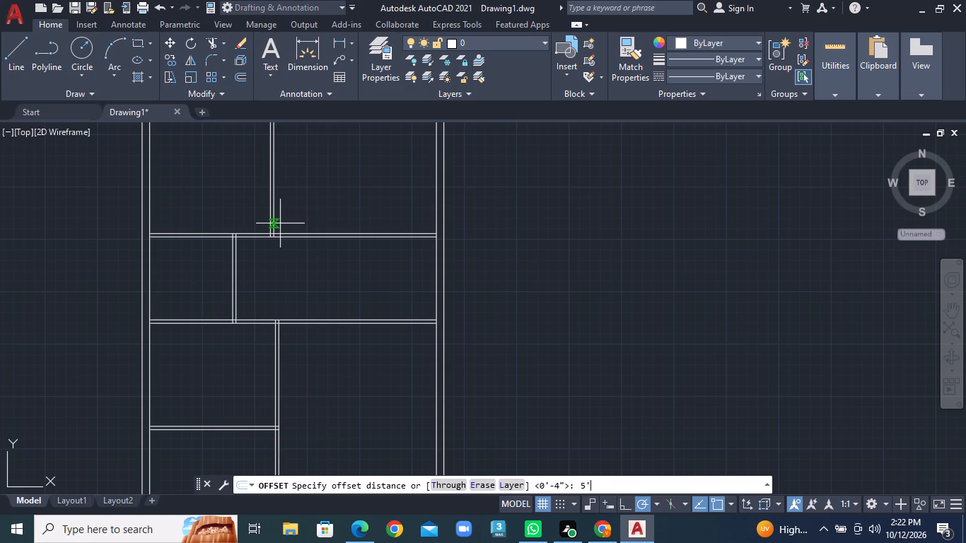
key("Return")
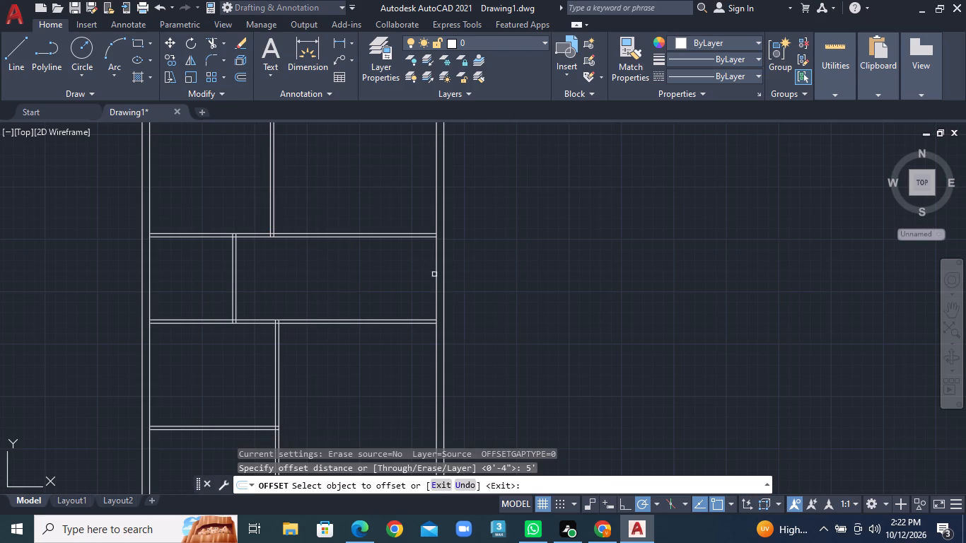
left_click(436, 278)
left_click(359, 273)
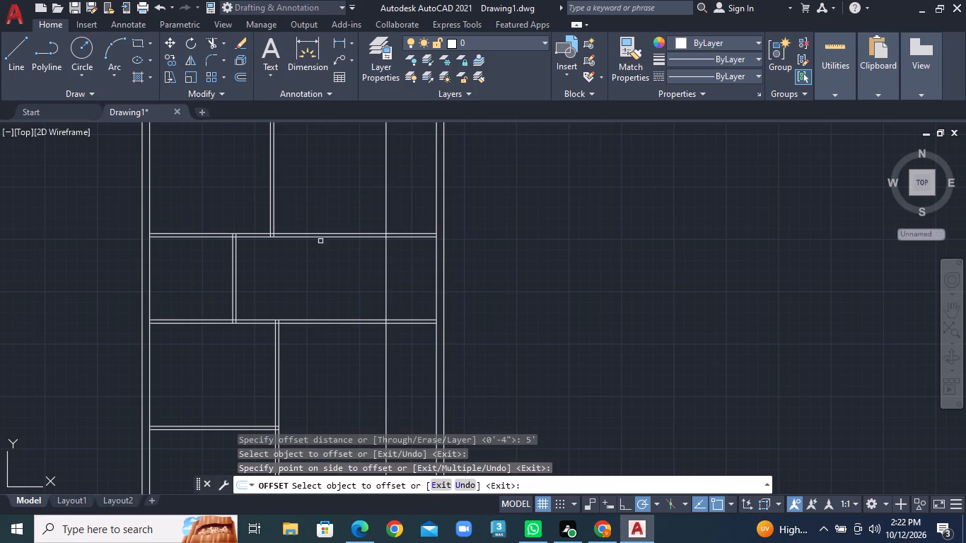
key("Escape")
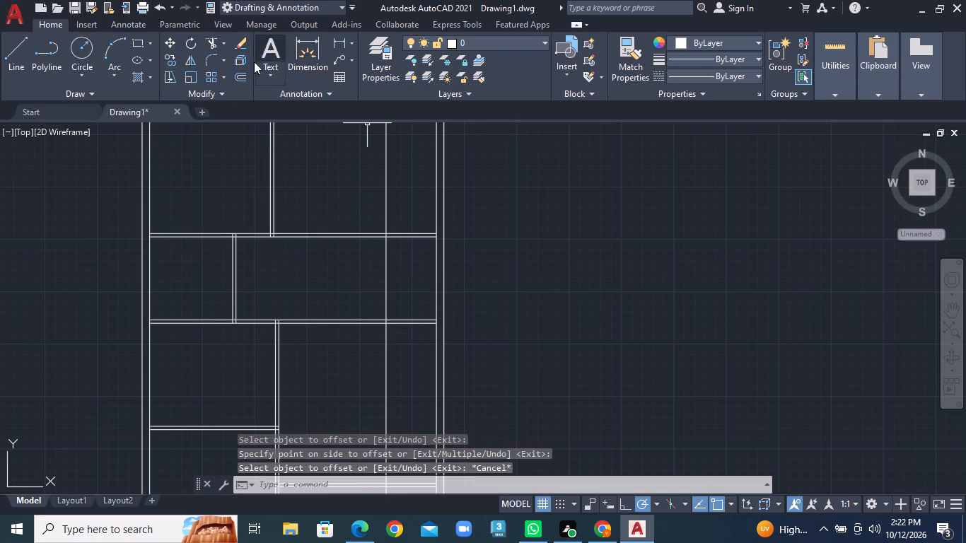
Offset the vertical line 5' inside the east wall by 4" to the west to form a partition.
left_click(243, 72)
key("4")
key("shift+quotedbl")
key("Return")
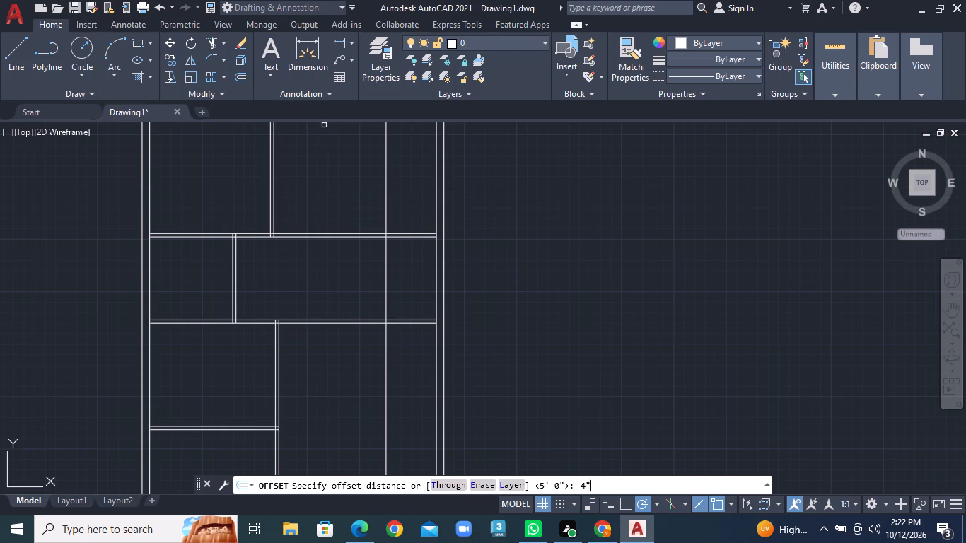
left_click(385, 271)
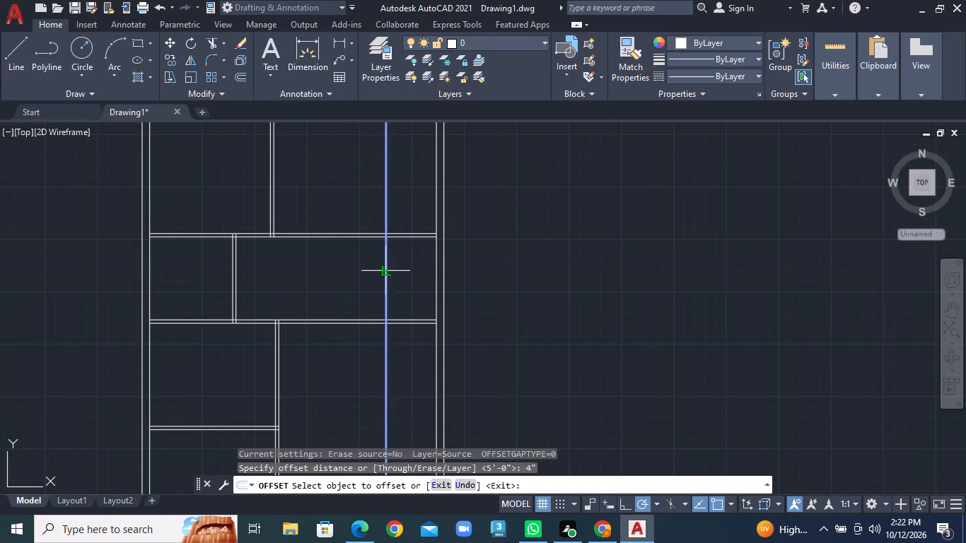
left_click(344, 269)
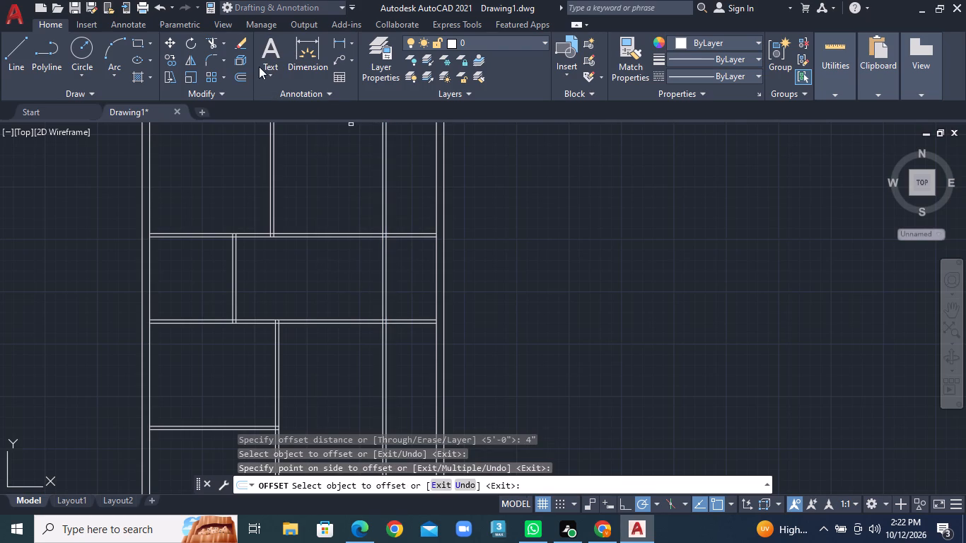
Trim the new partition's two lines in the northeast, large east and southeast rooms, keeping only the part in the middle row.
left_click(223, 37)
left_click(235, 62)
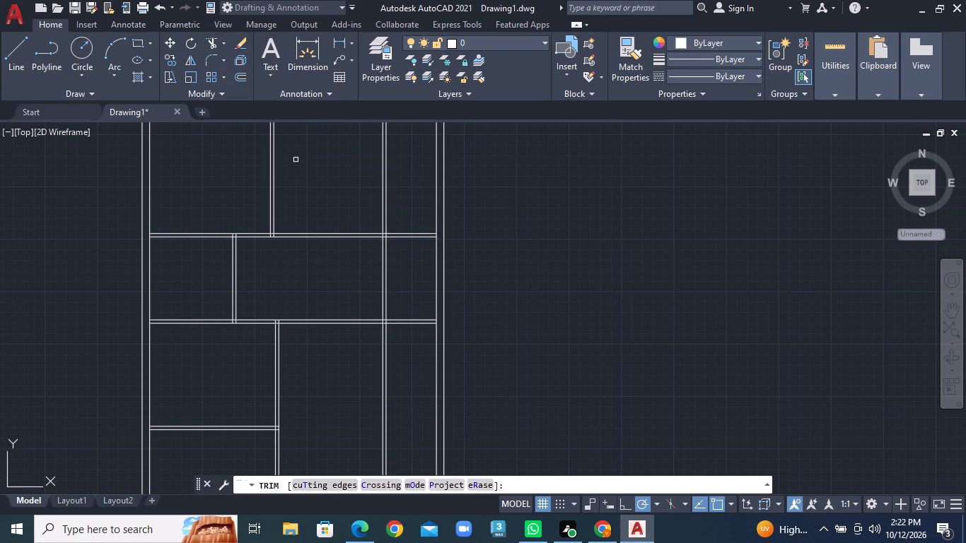
left_click(333, 175)
left_click(419, 181)
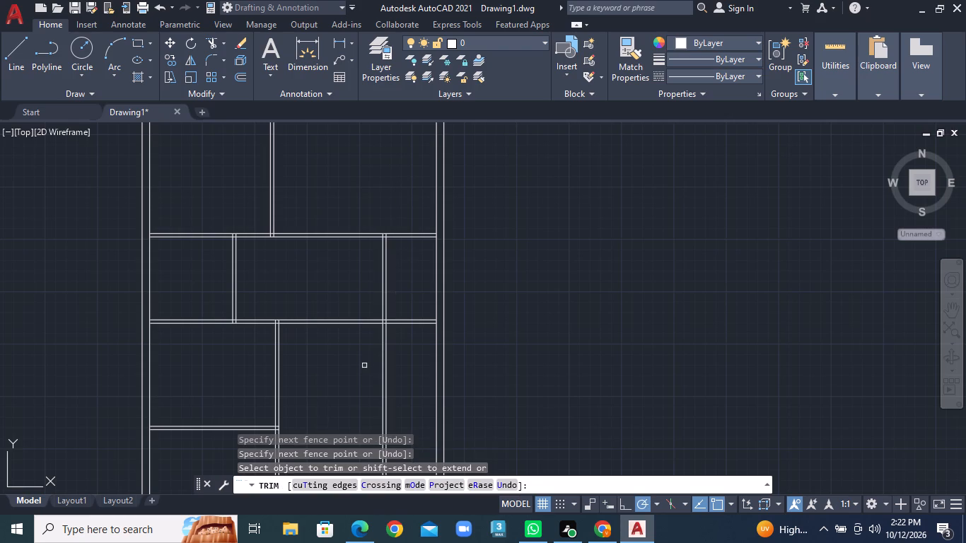
left_click(364, 366)
left_click(401, 368)
scroll(404, 367, "down", 3)
middle_click_drag(404, 386, 425, 286)
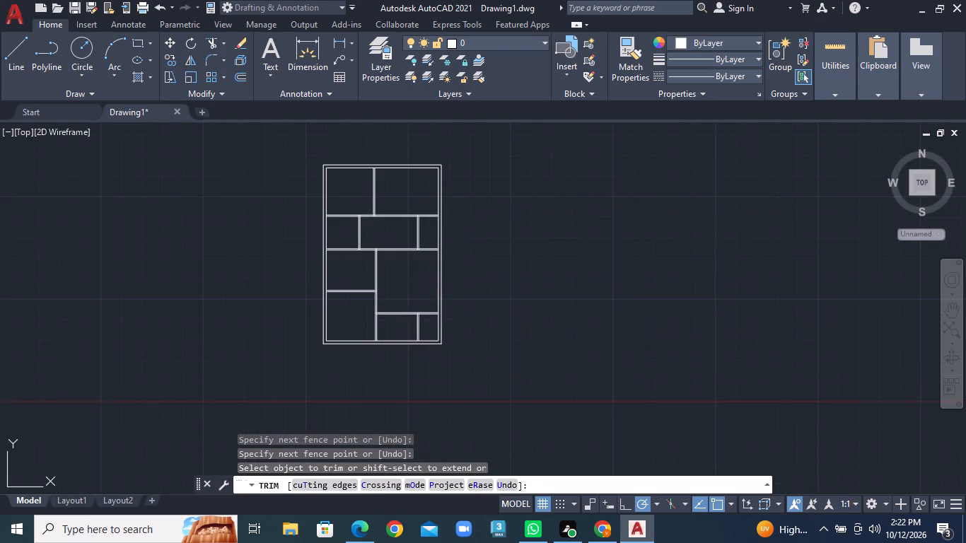
scroll(425, 296, "up", 3)
left_click(359, 372)
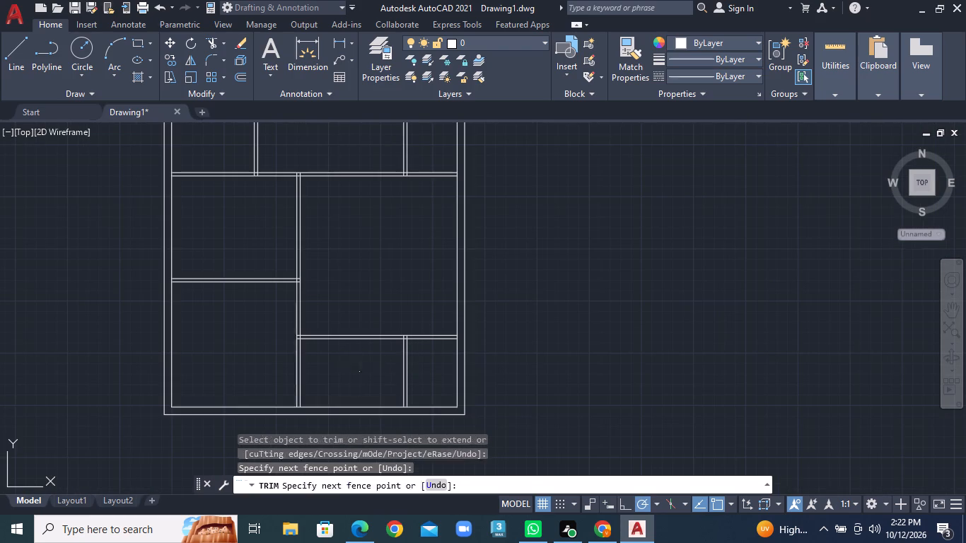
left_click(417, 368)
Trim the two leftover line stubs inside the horizontal wall above the southeast room.
scroll(416, 347, "up", 5)
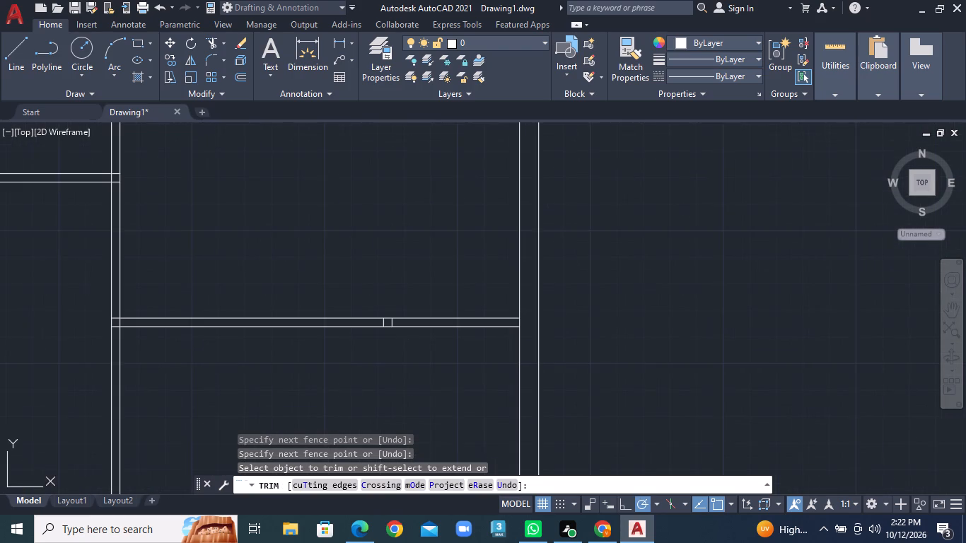
left_click(339, 310)
left_click(413, 312)
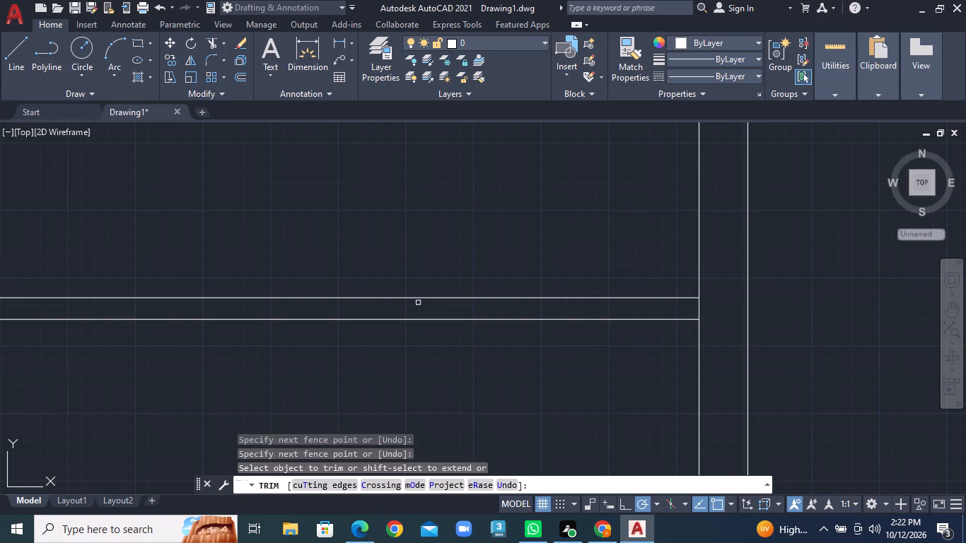
Examine the trimmed partition and the overall room layout of the plan.
scroll(418, 303, "down", 5)
middle_click_drag(415, 245, 434, 424)
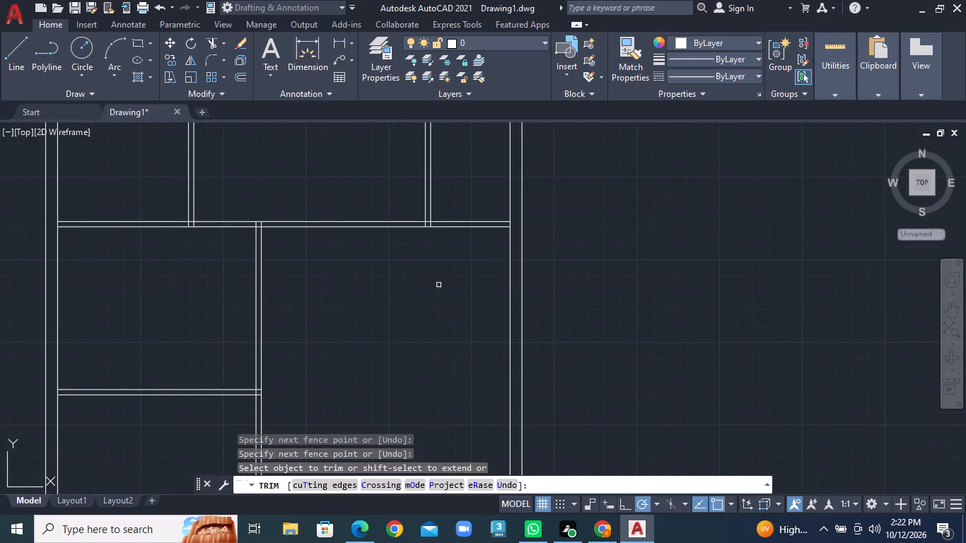
middle_click_drag(443, 269, 431, 449)
scroll(433, 335, "down", 2)
middle_click_drag(427, 358, 482, 289)
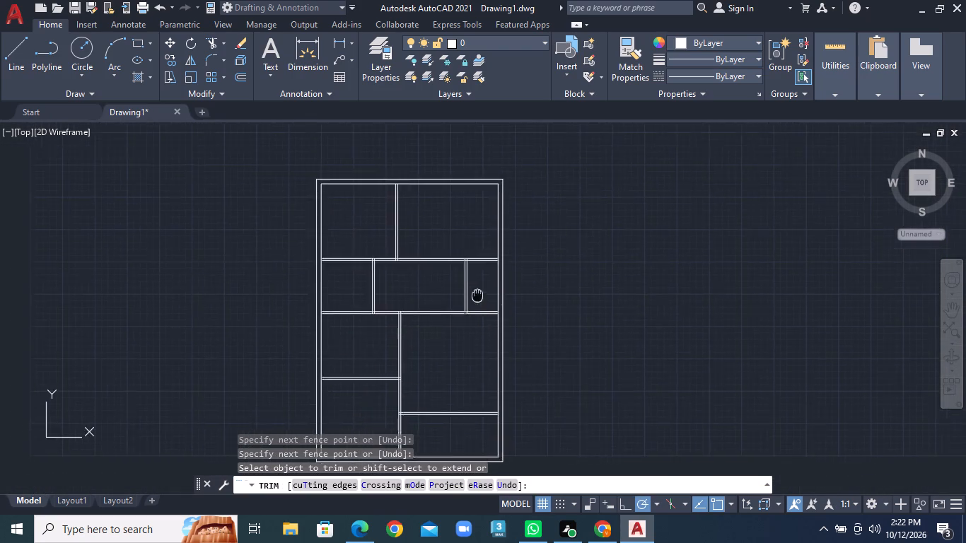
middle_click_drag(482, 289, 489, 272)
middle_click(490, 264)
middle_click_drag(490, 264, 508, 265)
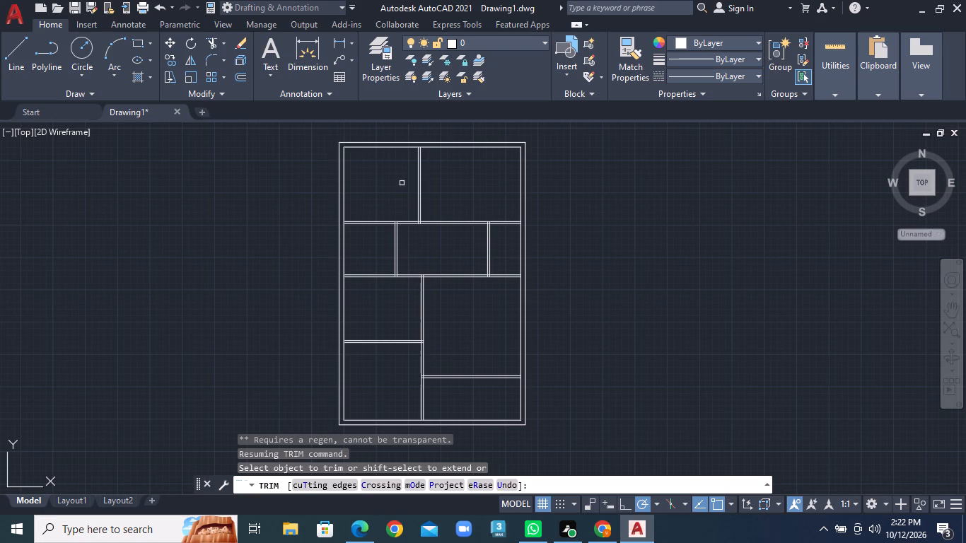
Offset the inner east wall line 3'6" into the plan.
scroll(492, 157, "up", 1)
middle_click_drag(489, 183, 400, 255)
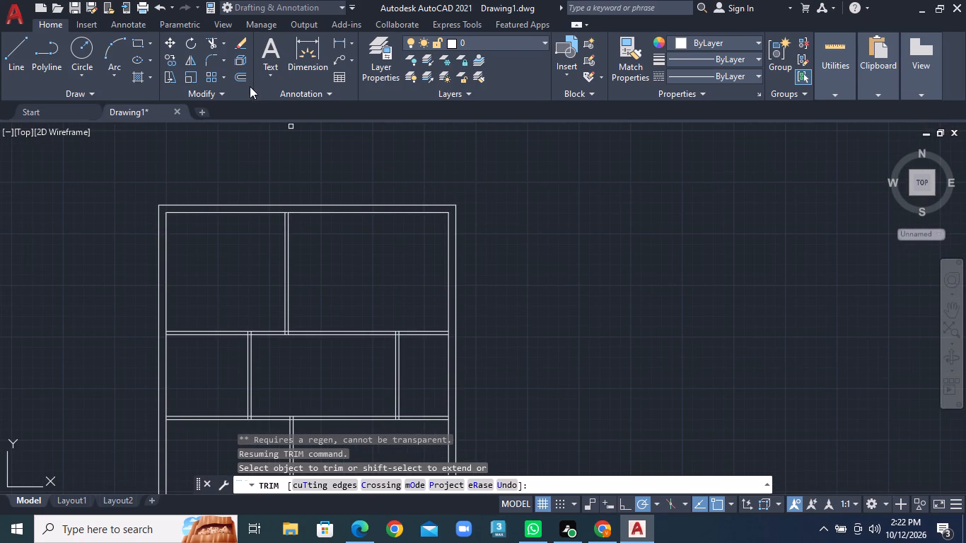
left_click(237, 78)
key("3")
key("apostrophe")
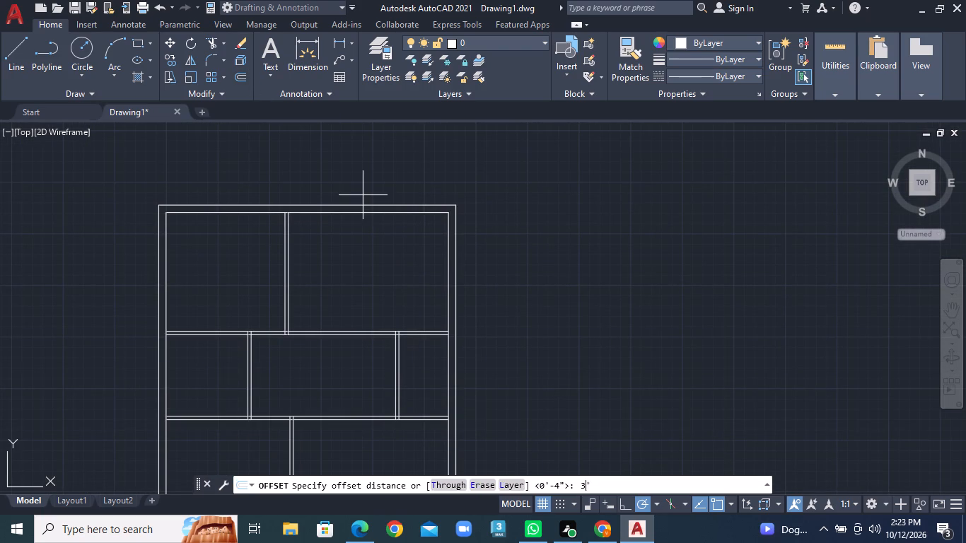
key("6")
key("shift+quotedbl")
key("Return")
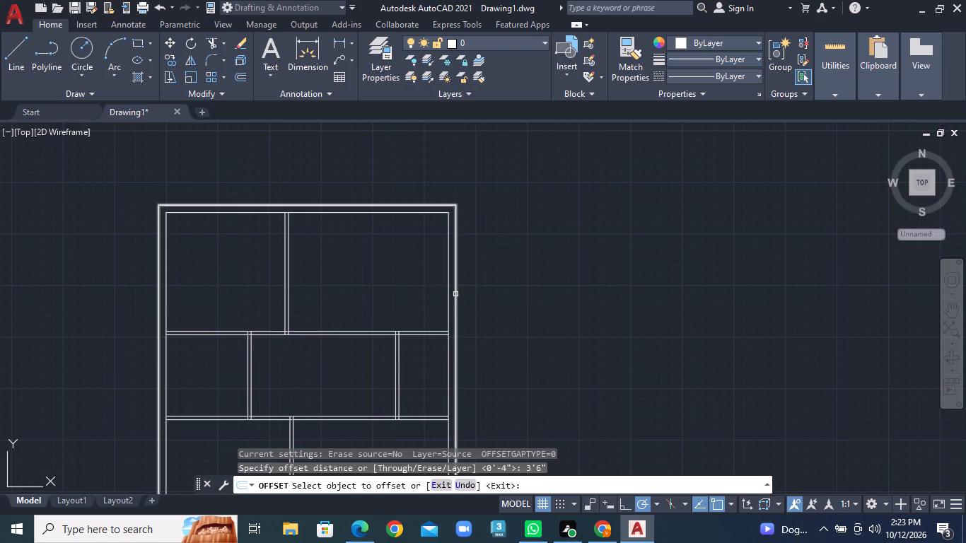
left_click(449, 291)
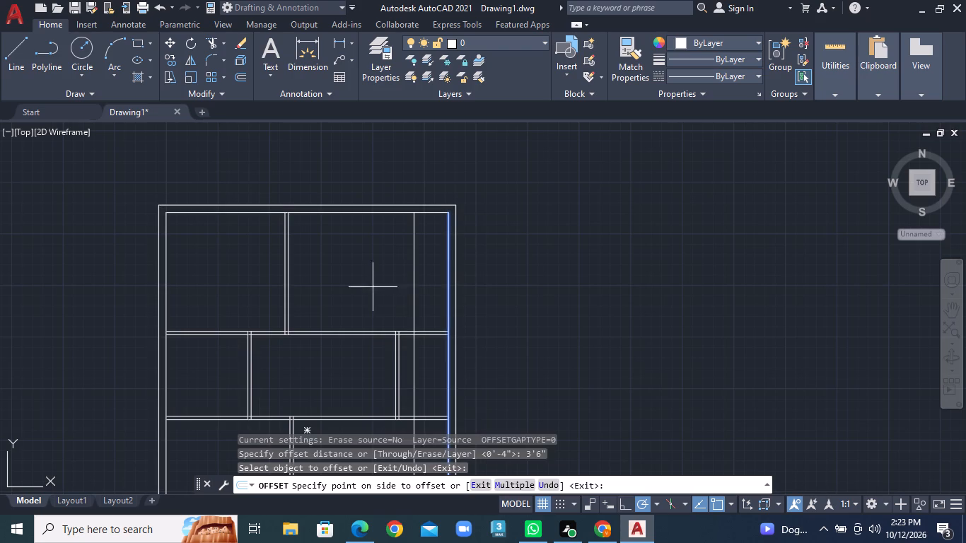
left_click(367, 286)
Offset the new vertical line in the northeast room 4" to the west to form a partition.
left_click(238, 77)
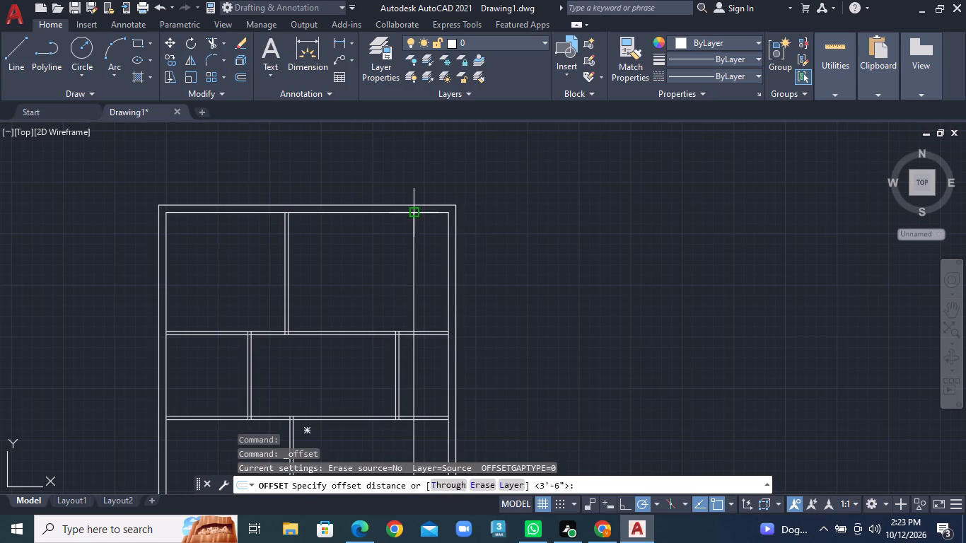
key("4")
key("shift+quotedbl")
key("Return")
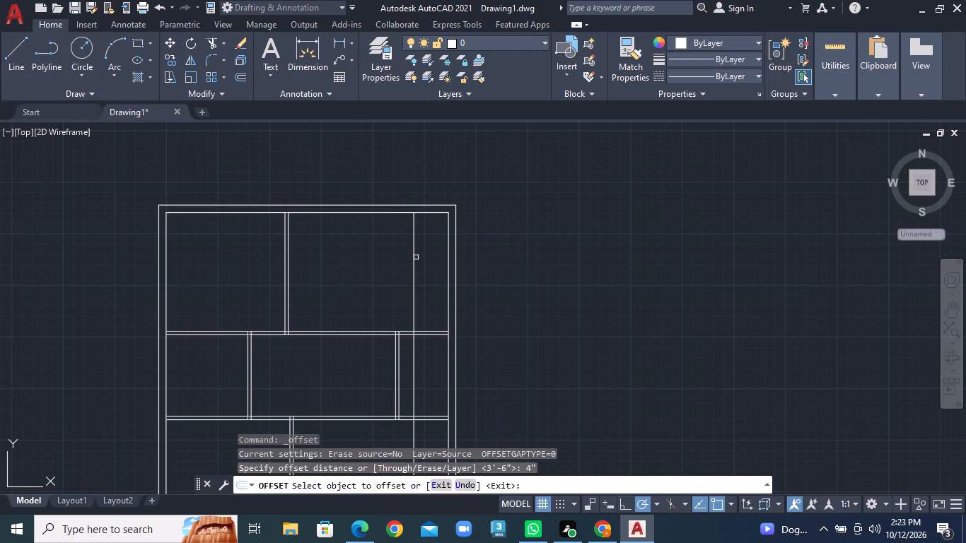
left_click(413, 262)
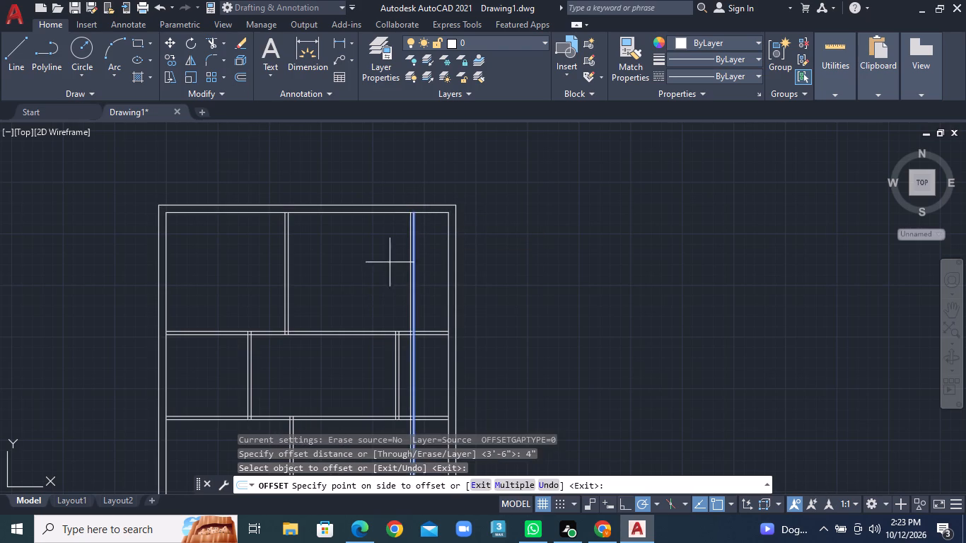
left_click(371, 264)
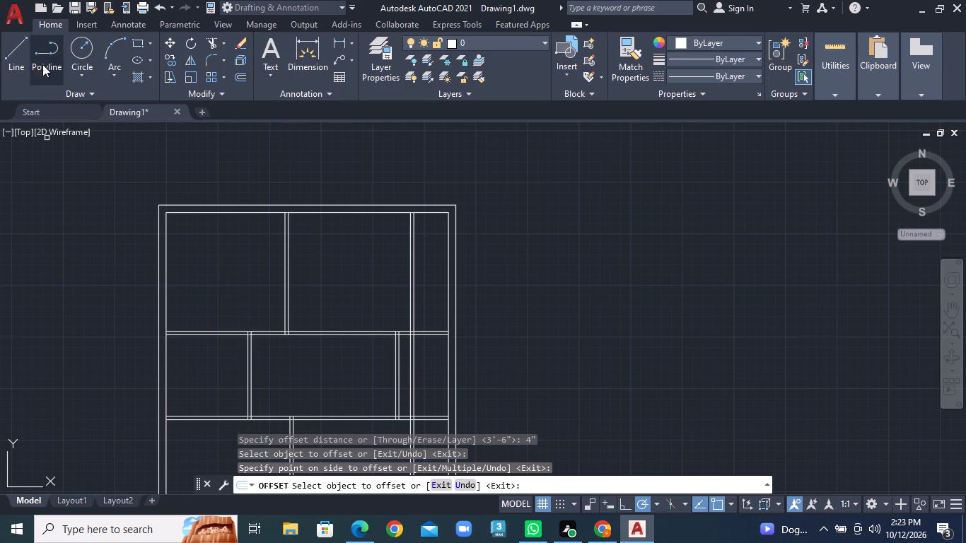
Offset the inner north wall line 7' down into the plan.
left_click(151, 42)
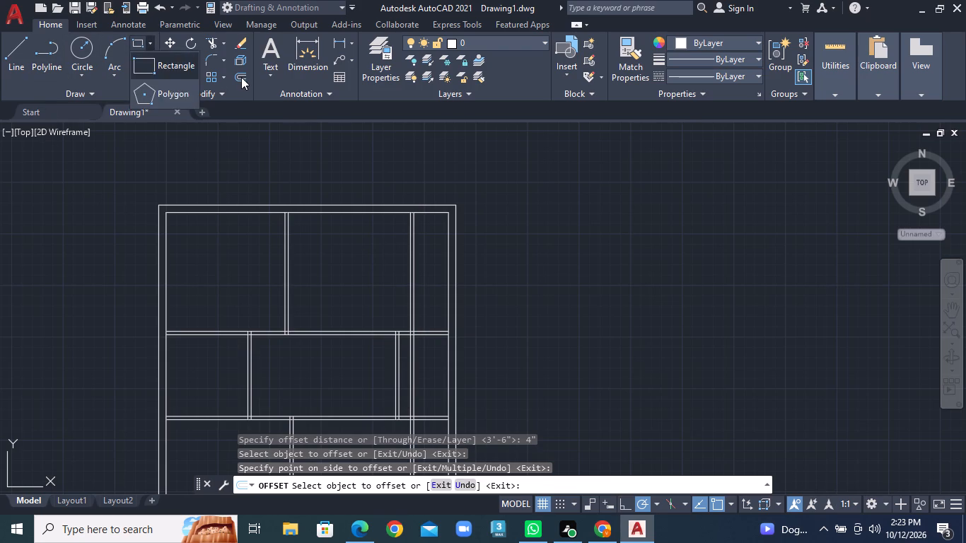
left_click(241, 77)
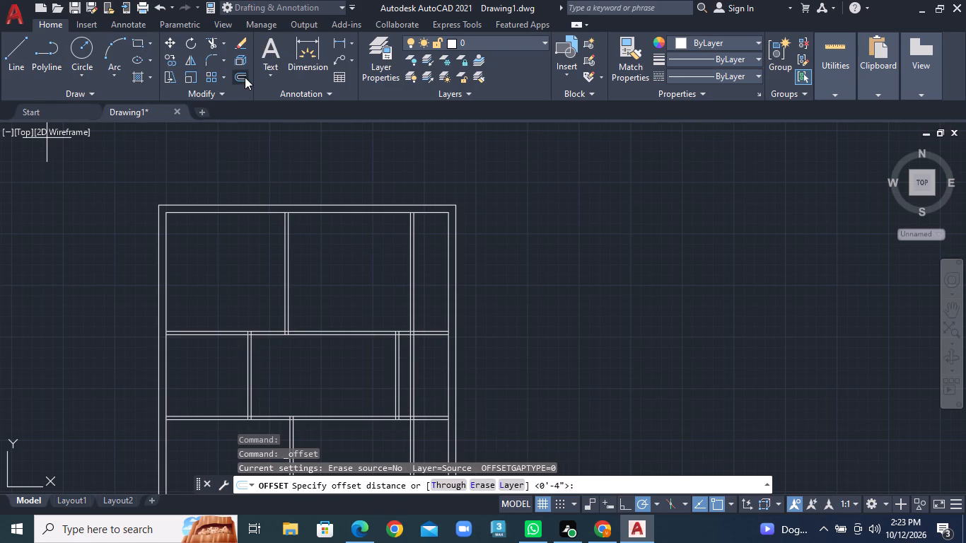
key("7")
key("apostrophe")
key("Return")
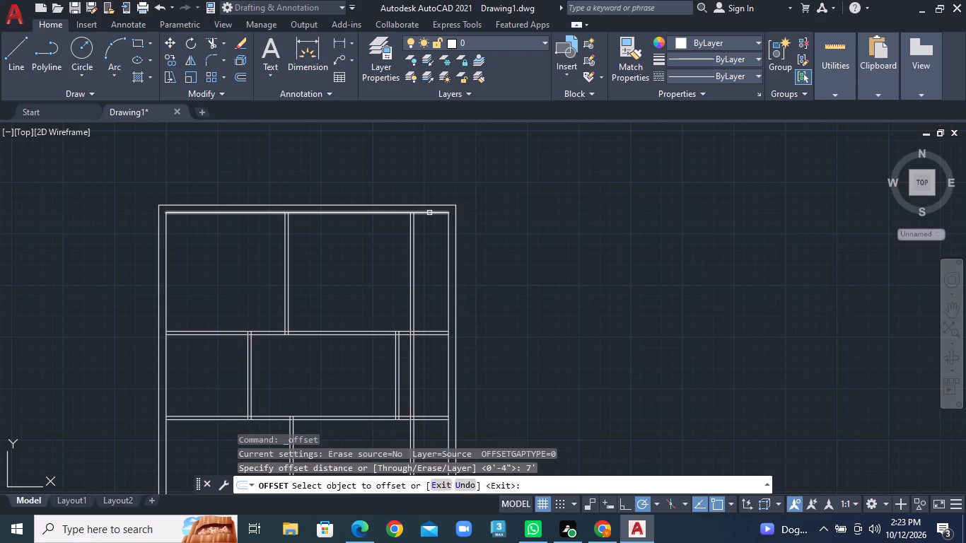
left_click(429, 213)
left_click(439, 262)
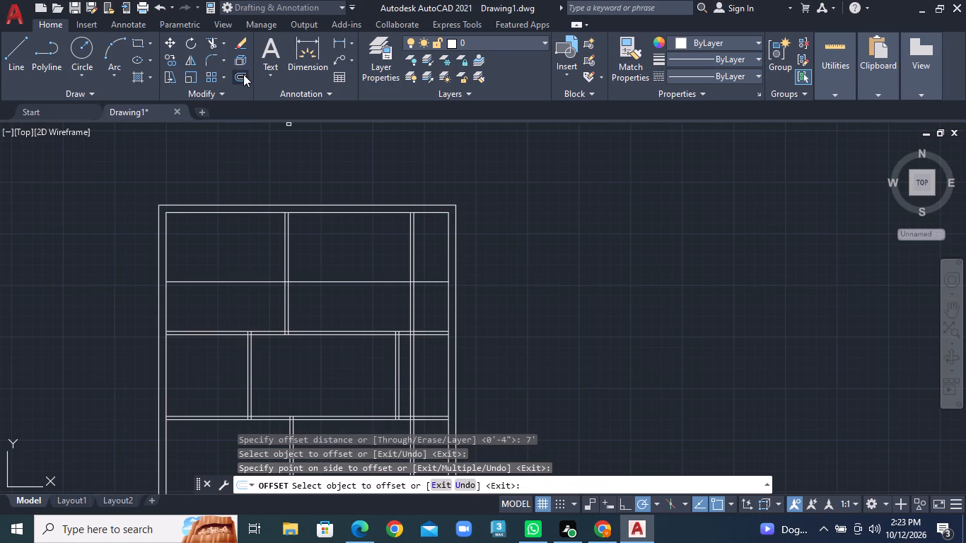
Offset the new horizontal line across the north rooms 4" to the south to form a partition.
left_click(243, 74)
key("4")
key("shift+quotedbl")
key("Return")
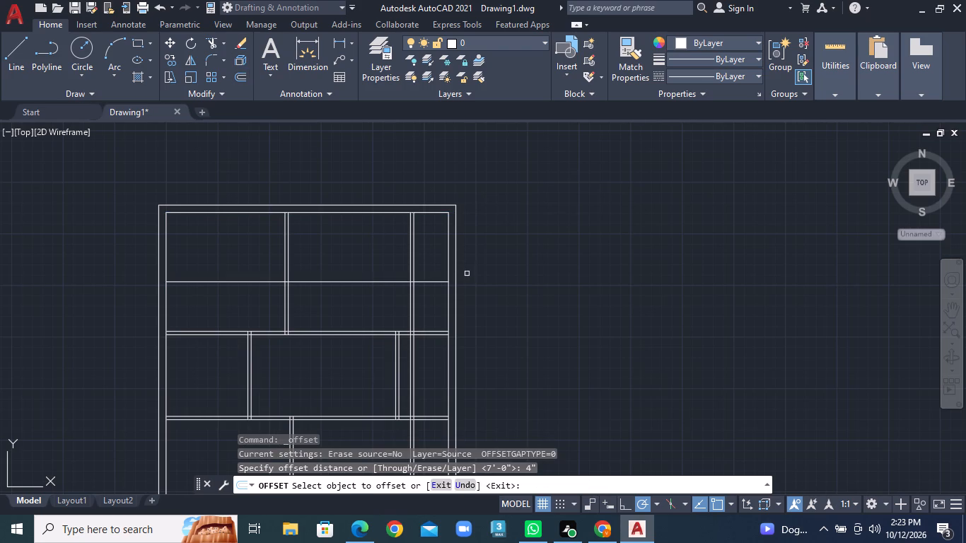
left_click(437, 283)
left_click(439, 294)
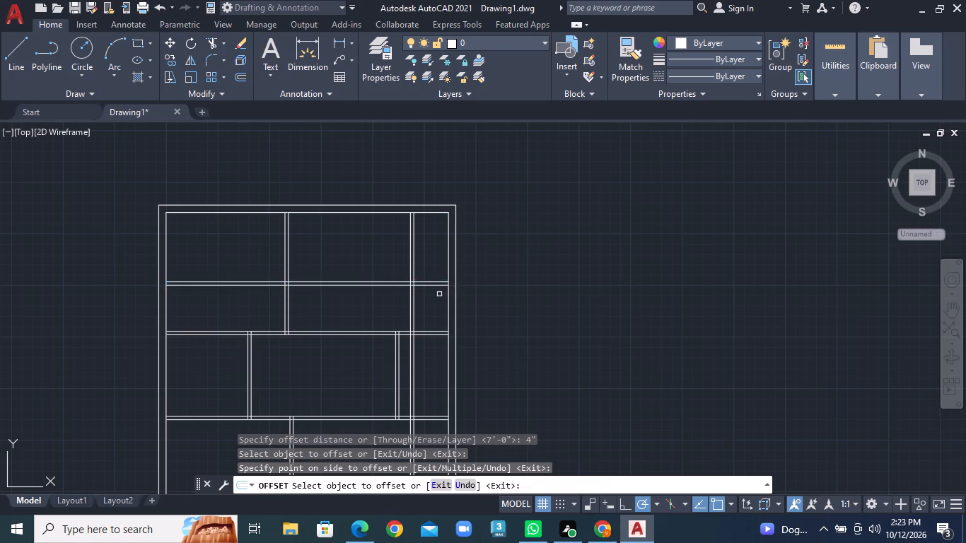
Trim the new horizontal partition lines across the two north rooms, keeping only the part enclosing the small northeast corner room.
left_click(227, 41)
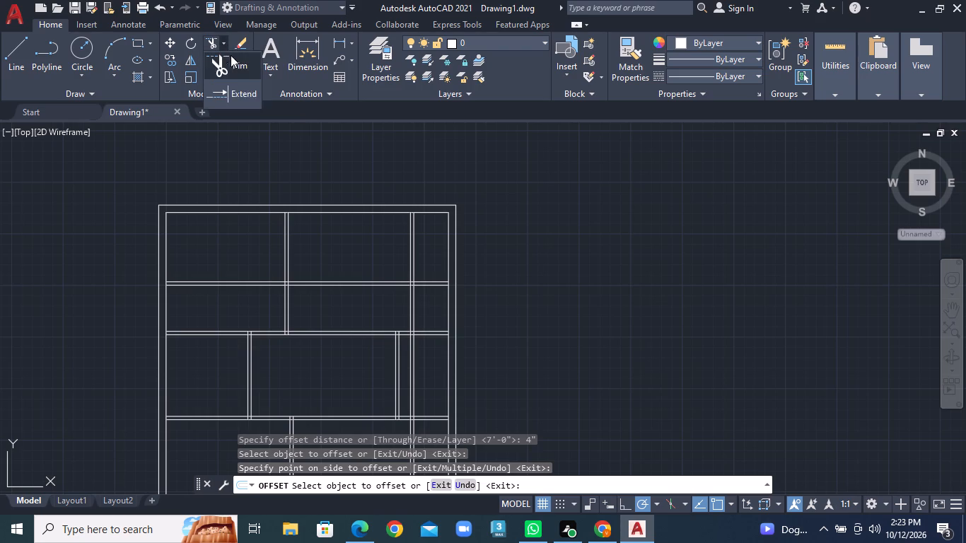
left_click(233, 66)
left_click(232, 245)
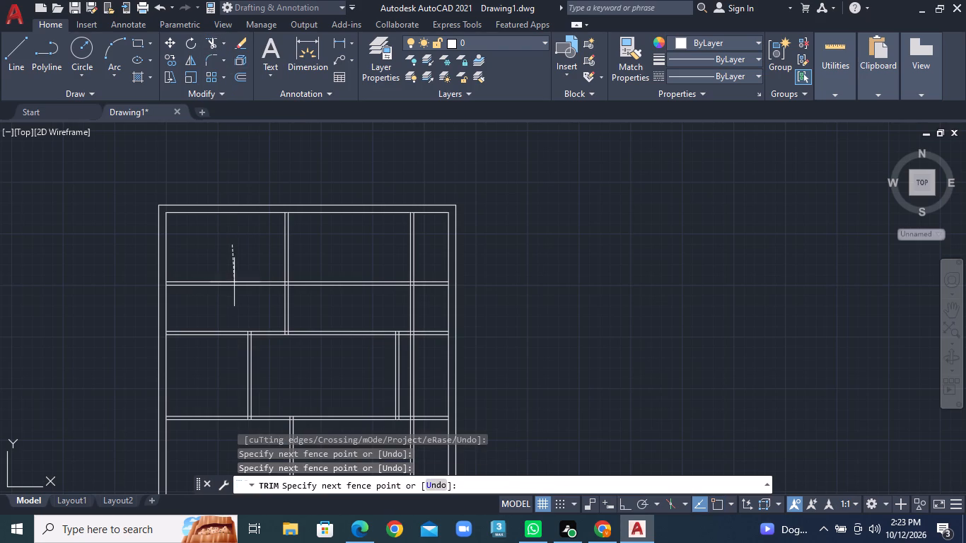
left_click(235, 296)
left_click(361, 259)
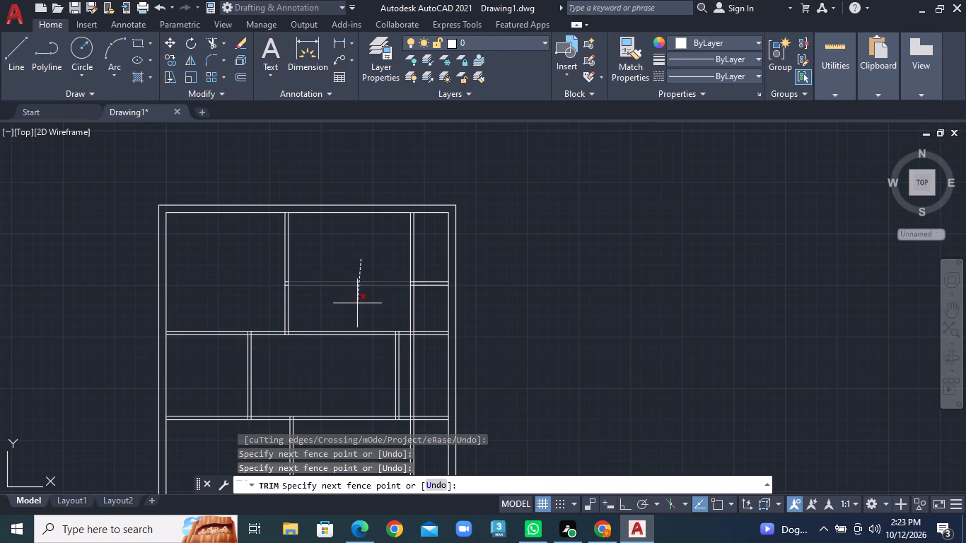
left_click(357, 303)
Trim the small corner room's west partition lines everywhere below its south partition, down to the inner south wall.
middle_click_drag(360, 304, 347, 223)
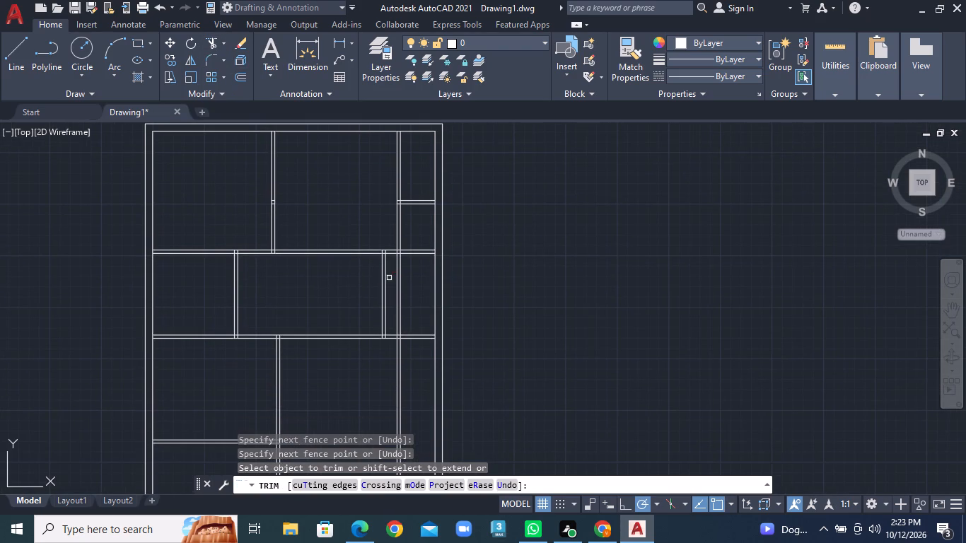
left_click(393, 280)
left_click(411, 281)
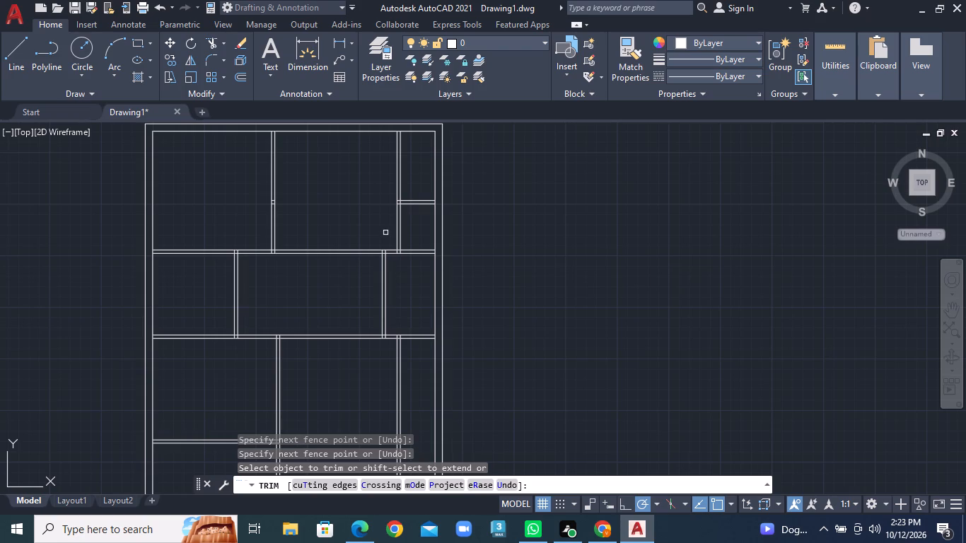
left_click(385, 233)
left_click(407, 232)
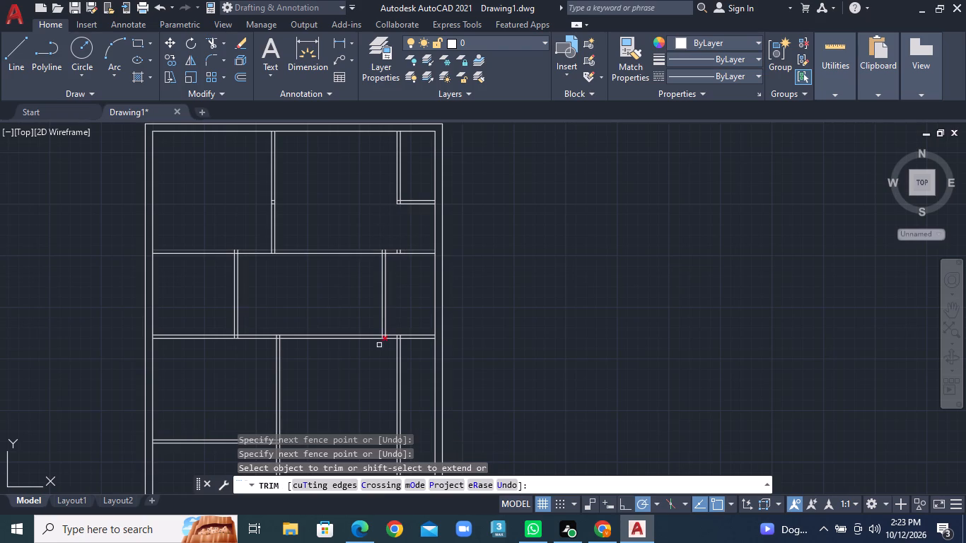
middle_click_drag(371, 390, 395, 242)
left_click(395, 272)
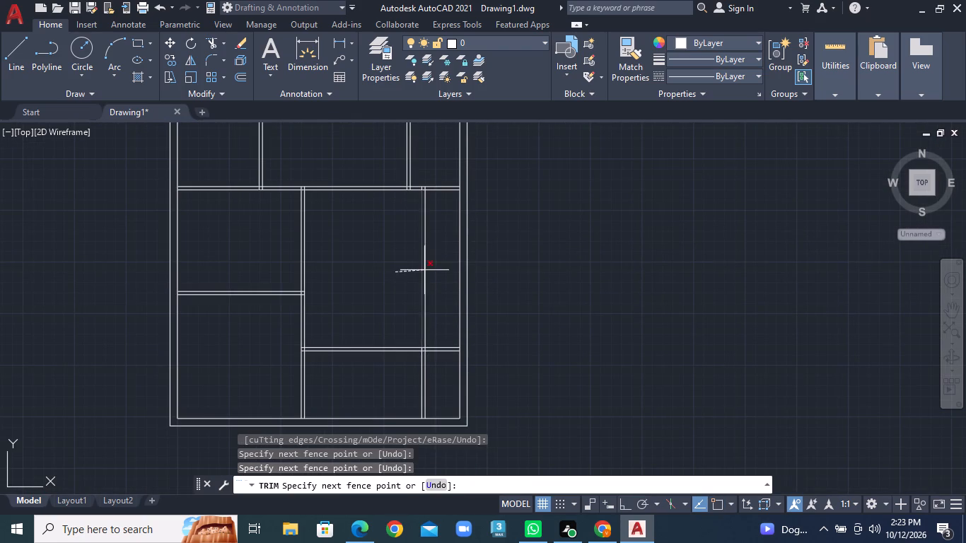
left_click(437, 270)
left_click(402, 372)
left_click(433, 373)
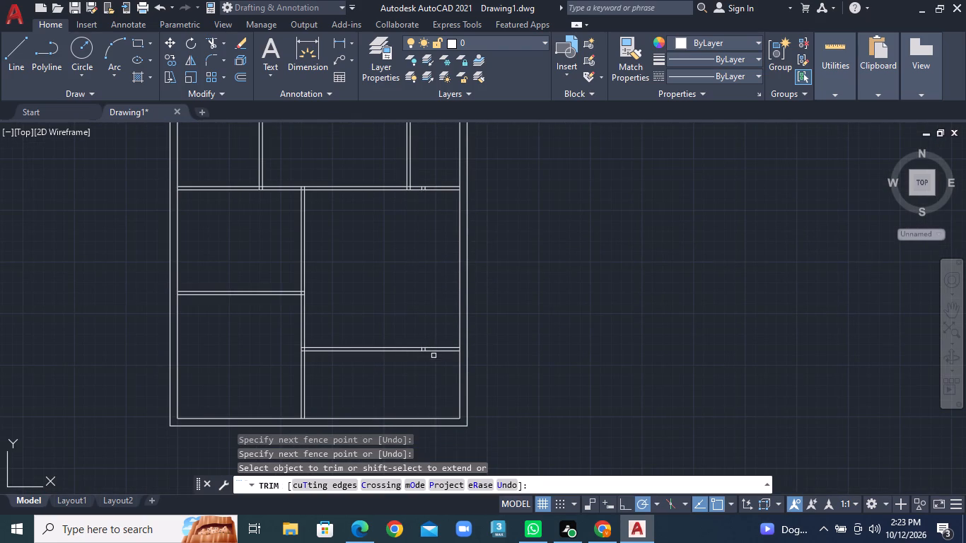
Trim the leftover line stubs inside the horizontal wall above the southeast room.
scroll(434, 347, "up", 2)
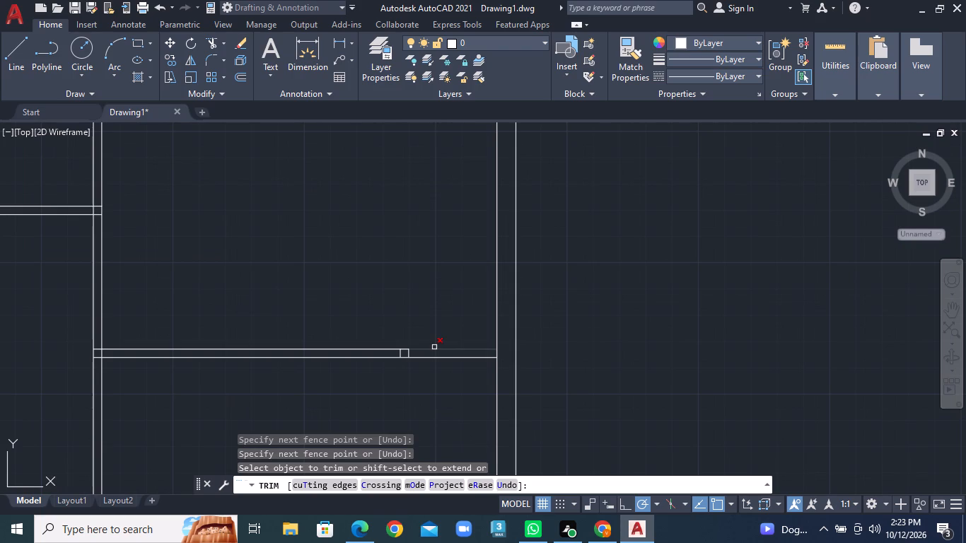
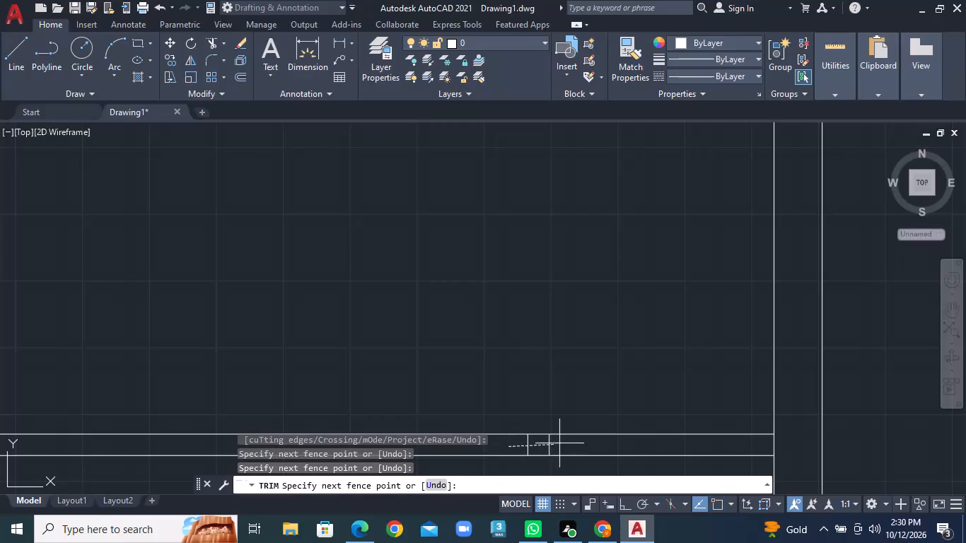
Trim the remaining vertical line stubs inside the horizontal partitions near the east wall, above the southeast room and bounding the middle rooms.
left_click(574, 443)
scroll(433, 361, "down", 2)
scroll(334, 315, "down", 2)
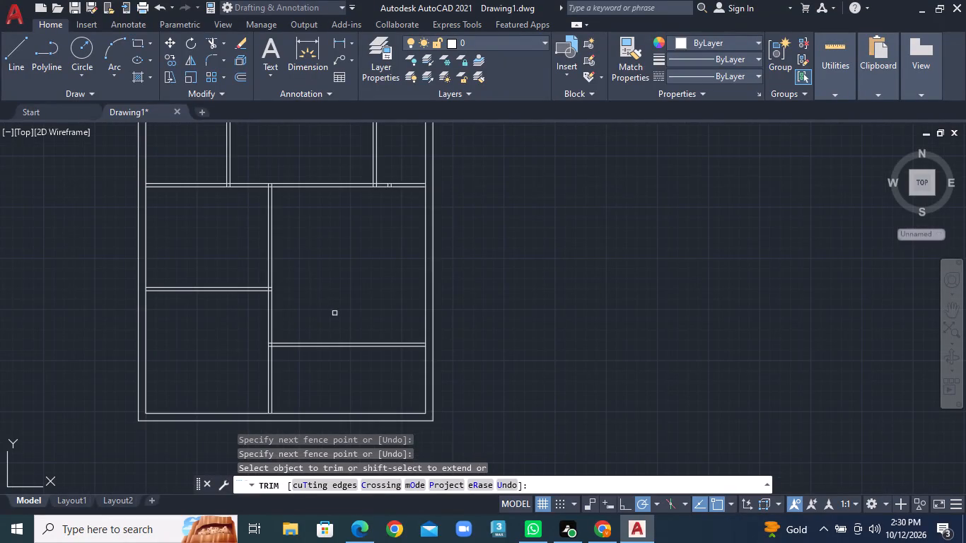
scroll(383, 202, "up", 2)
middle_click_drag(391, 180, 367, 383)
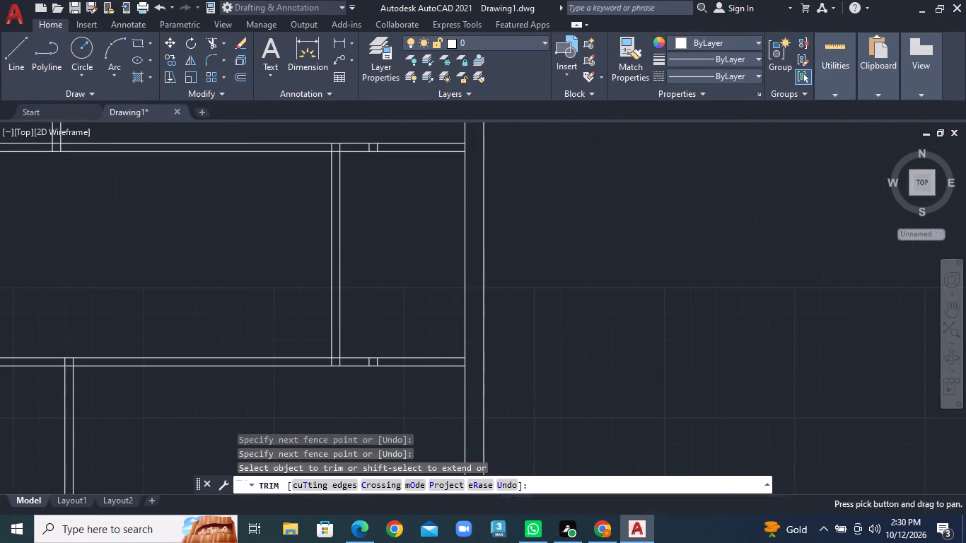
scroll(373, 144, "up", 2)
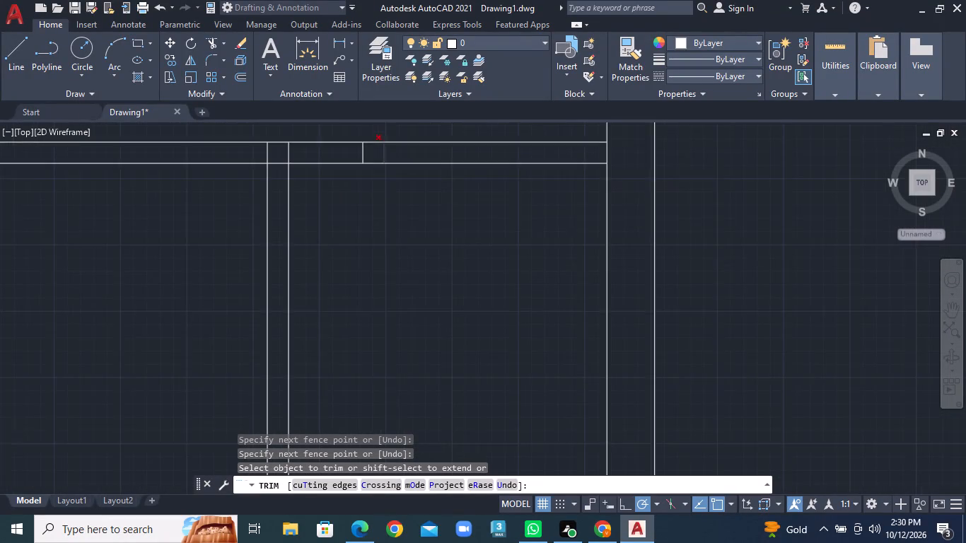
scroll(373, 144, "up", 2)
left_click(326, 166)
left_click(444, 177)
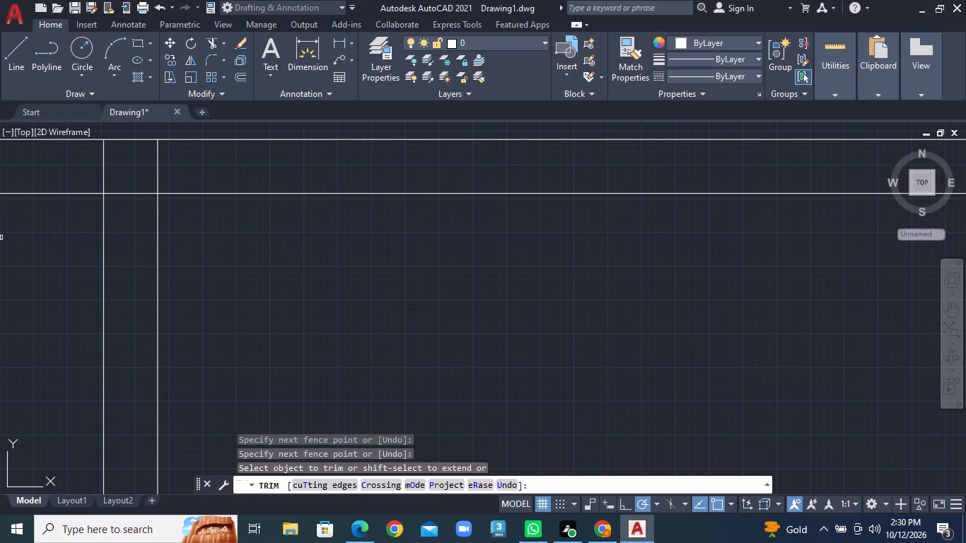
scroll(242, 266, "down", 4)
scroll(334, 264, "down", 4)
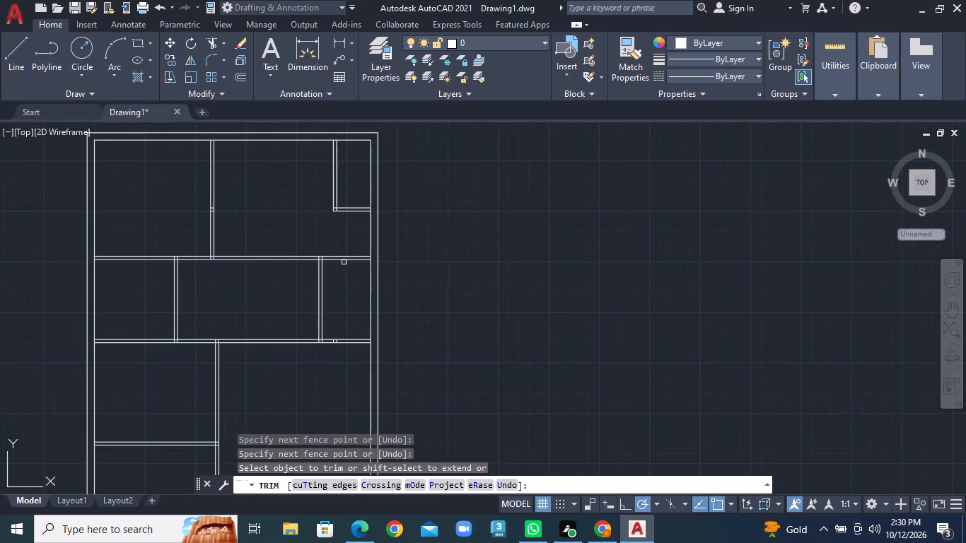
middle_click_drag(313, 279, 374, 206)
scroll(417, 260, "up", 6)
left_click(261, 305)
left_click(321, 305)
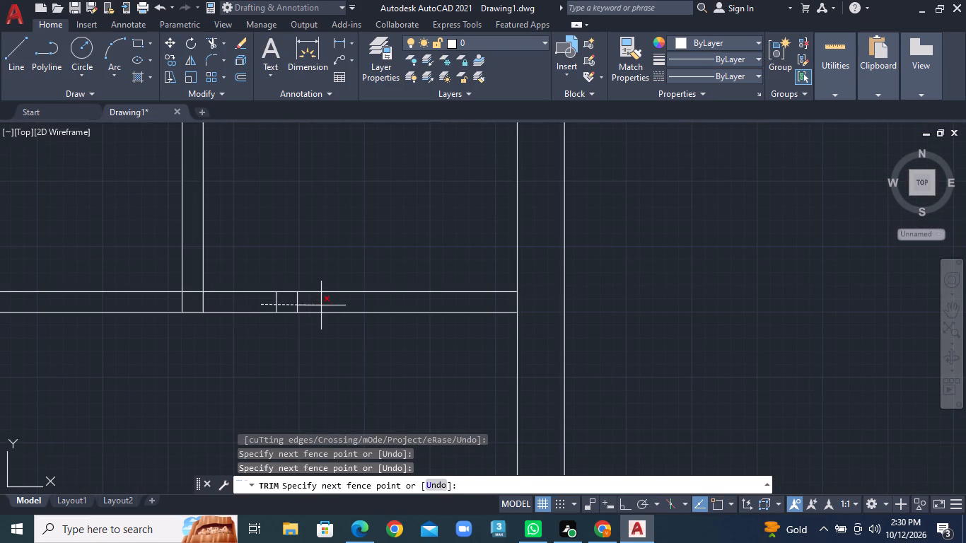
Trim the leftover horizontal line stubs inside the vertical partition between the two north rooms.
scroll(293, 293, "down", 5)
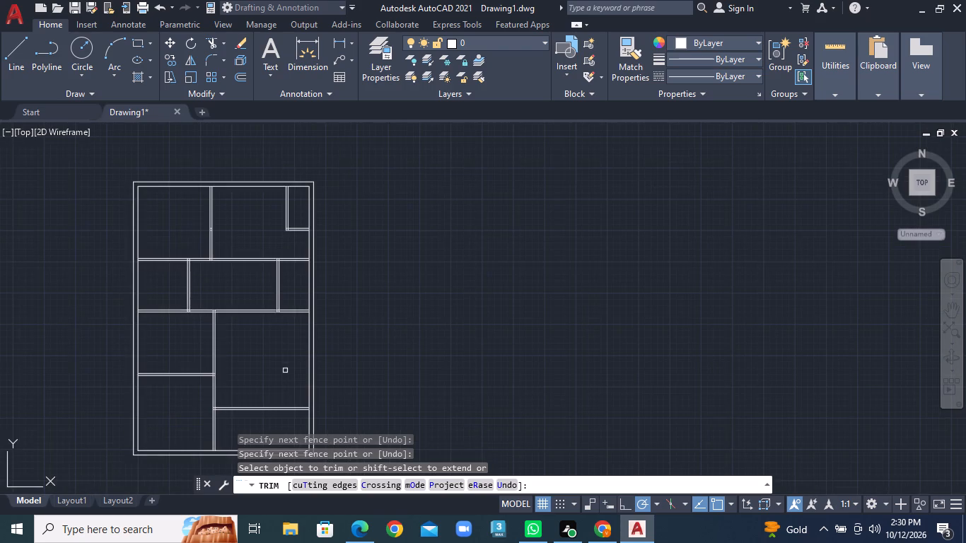
middle_click_drag(285, 370, 334, 295)
scroll(321, 317, "down", 1)
scroll(313, 264, "up", 2)
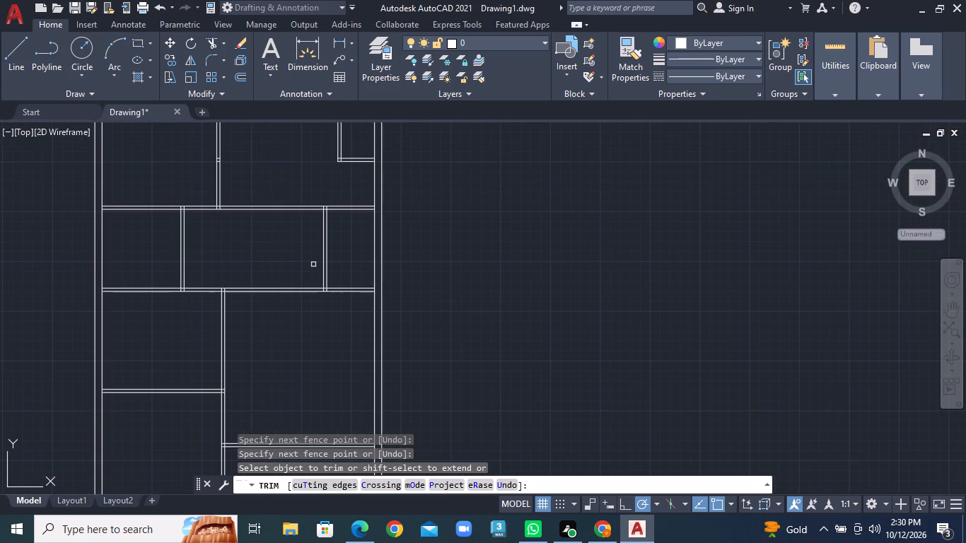
scroll(242, 144, "up", 3)
scroll(160, 205, "up", 2)
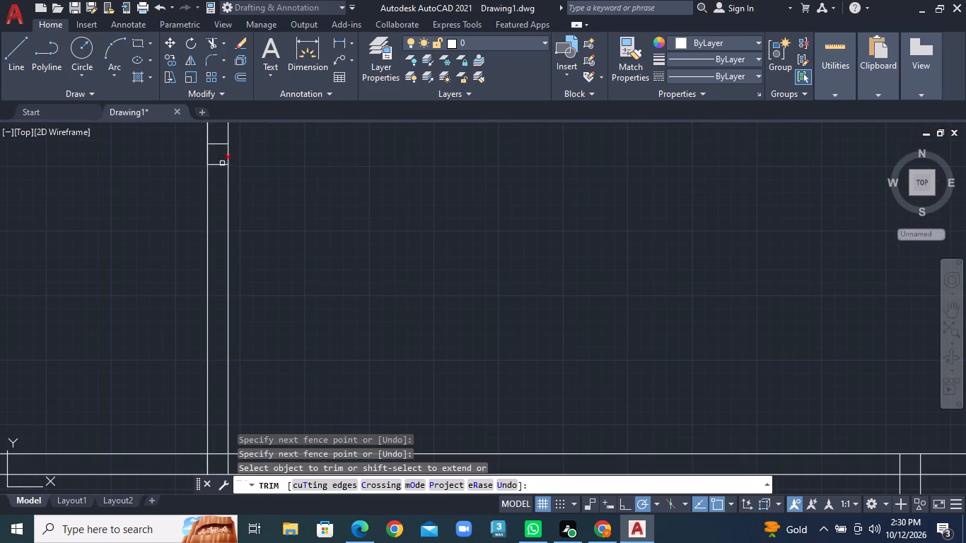
left_click(222, 136)
left_click(222, 173)
Trim the inner north wall line between the two lines of the partition separating the north rooms.
scroll(247, 200, "down", 3)
scroll(284, 322, "up", 1)
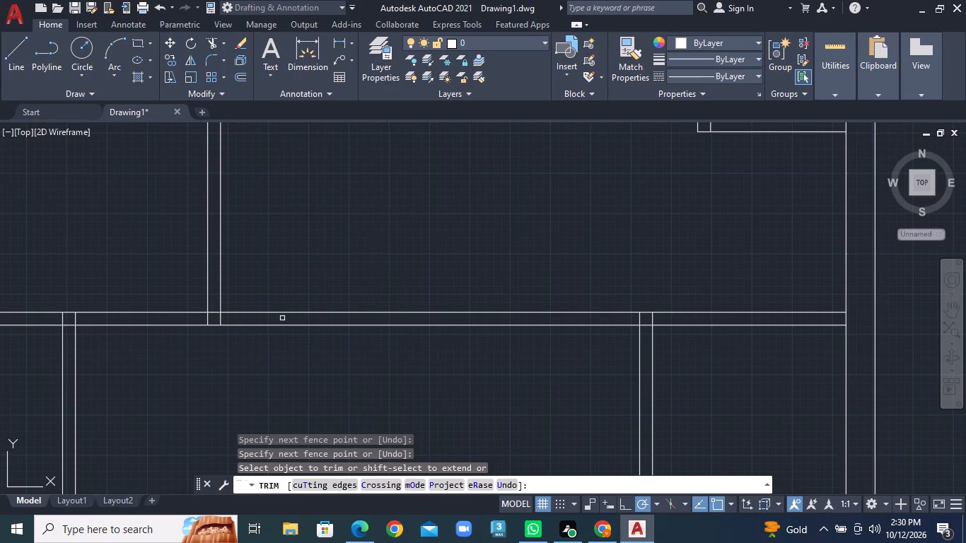
scroll(321, 315, "down", 3)
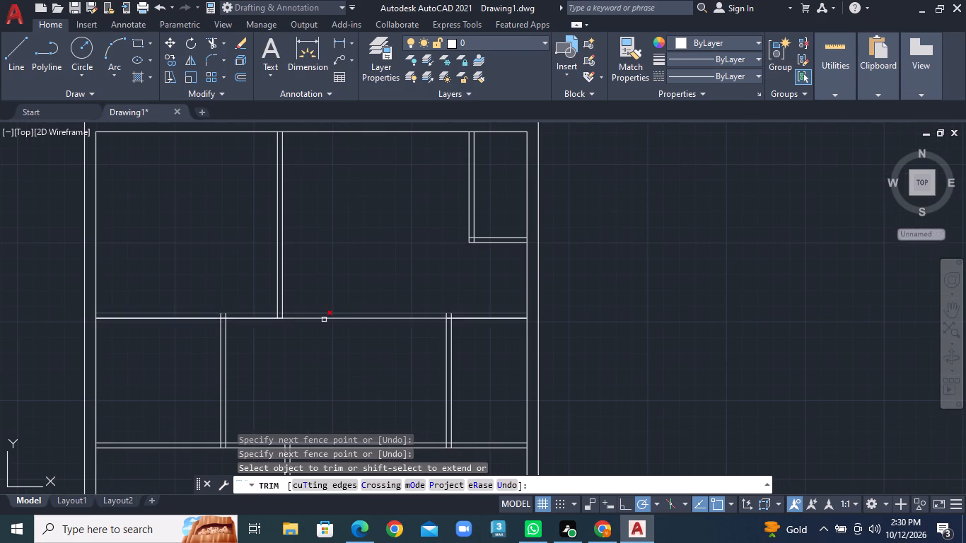
scroll(325, 322, "down", 1)
middle_click_drag(327, 324, 381, 346)
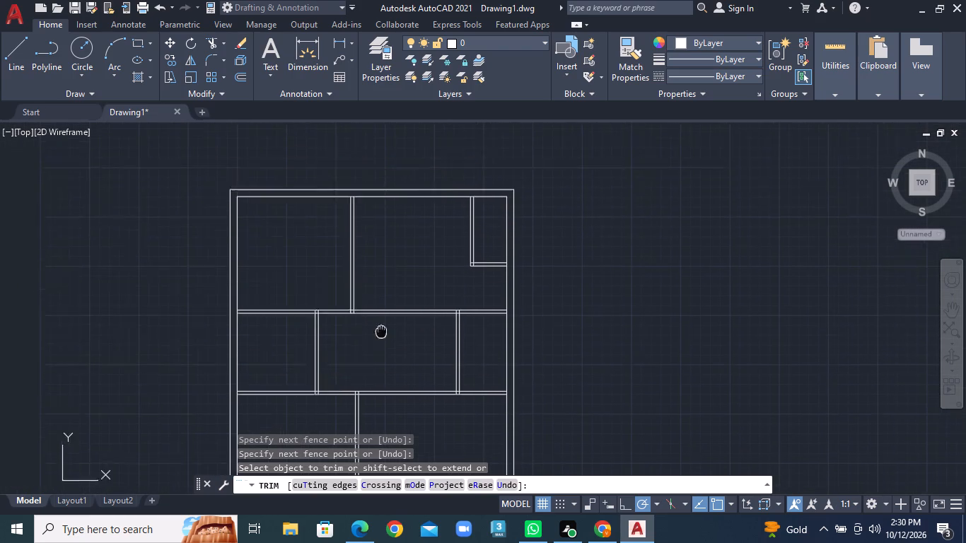
middle_click_drag(381, 346, 381, 354)
scroll(356, 226, "up", 2)
scroll(356, 226, "down", 1)
scroll(348, 232, "up", 4)
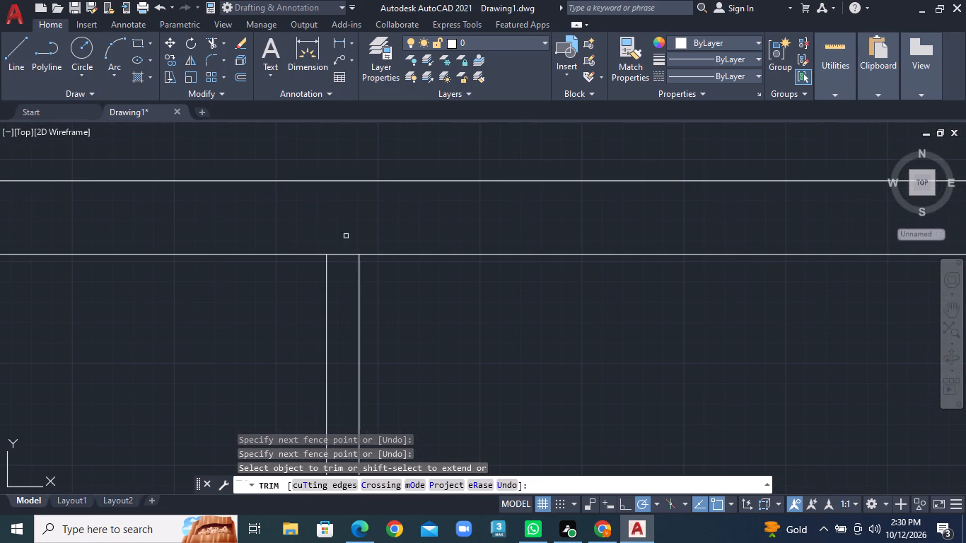
left_click(346, 236)
left_click(347, 270)
Trim the inner north wall line where the small northeast corner room's west partition meets it.
scroll(540, 284, "up", 1)
scroll(540, 284, "down", 2)
middle_click_drag(621, 288, 346, 277)
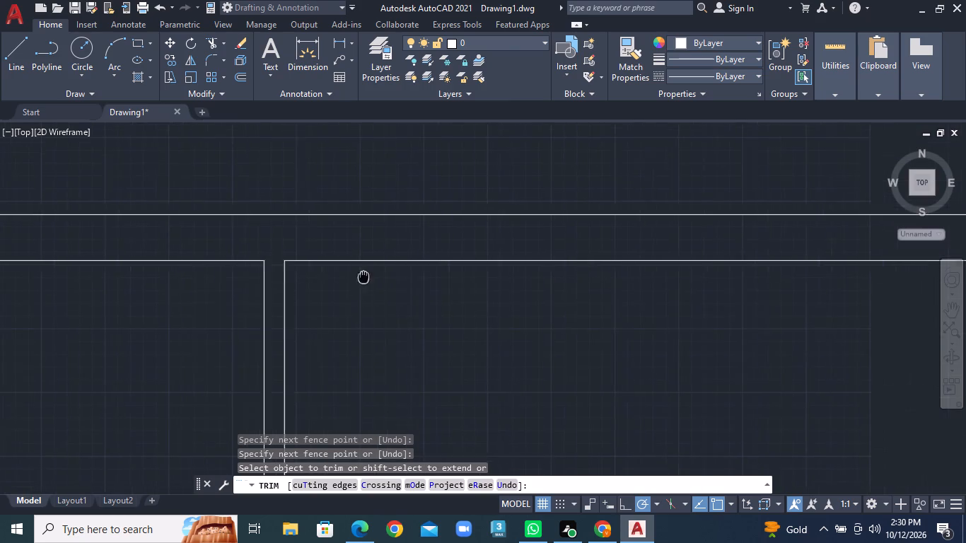
middle_click_drag(346, 277, 345, 276)
scroll(755, 328, "down", 1)
middle_click_drag(804, 329, 484, 313)
scroll(549, 274, "up", 2)
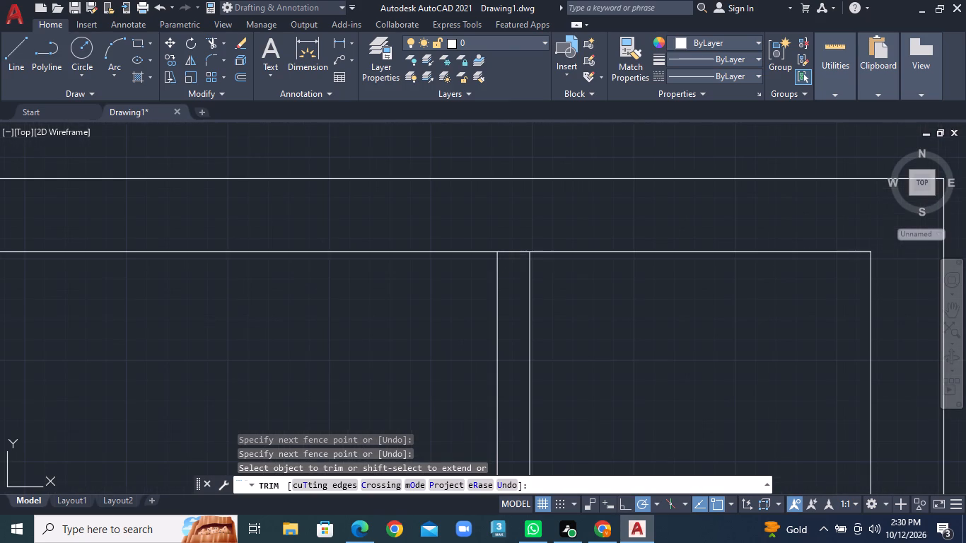
left_click(512, 238)
left_click(512, 281)
Trim the inner east wall line at the corner room's south partition and at the partition between the north and middle rooms.
scroll(533, 335, "down", 2)
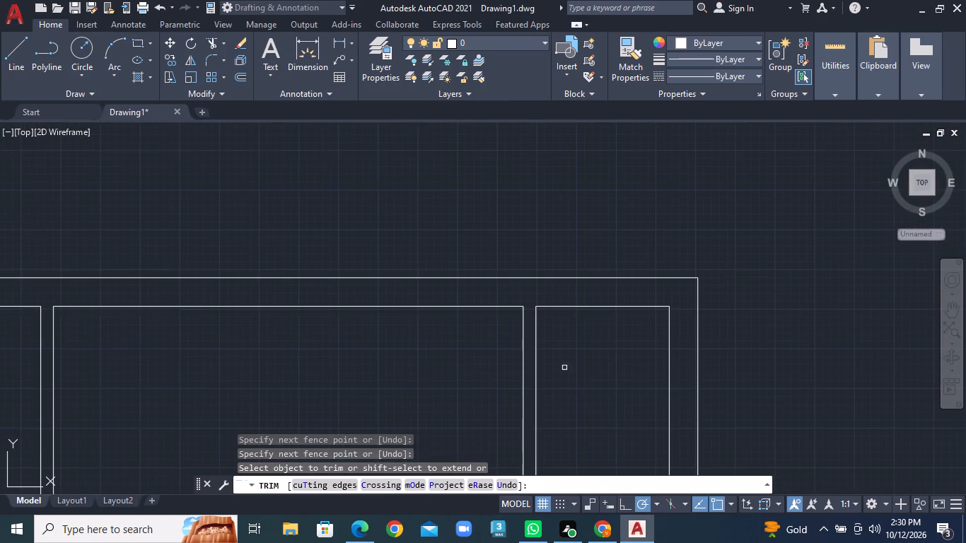
middle_click_drag(588, 370, 596, 255)
middle_click_drag(655, 424, 603, 268)
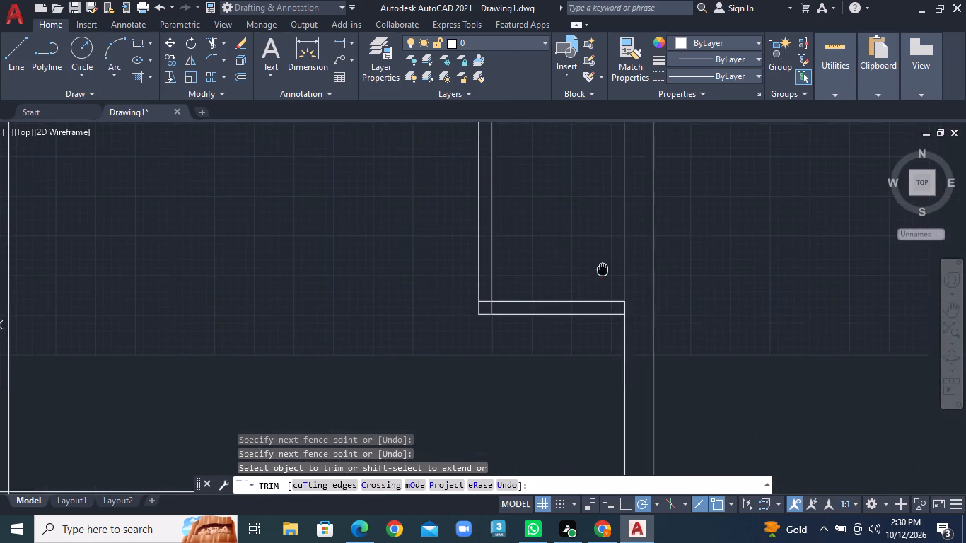
scroll(637, 271, "up", 2)
left_click(581, 361)
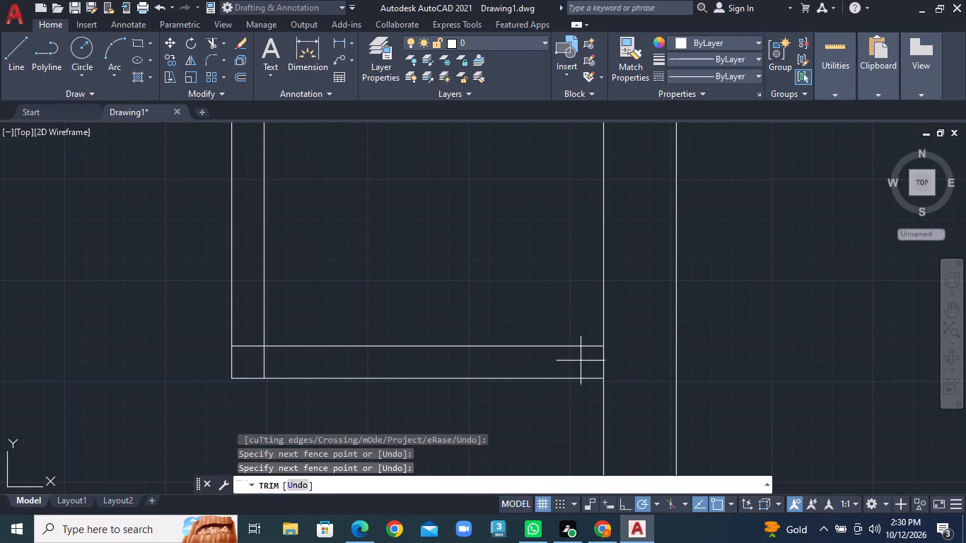
left_click(625, 361)
scroll(628, 361, "down", 2)
middle_click_drag(598, 410, 590, 195)
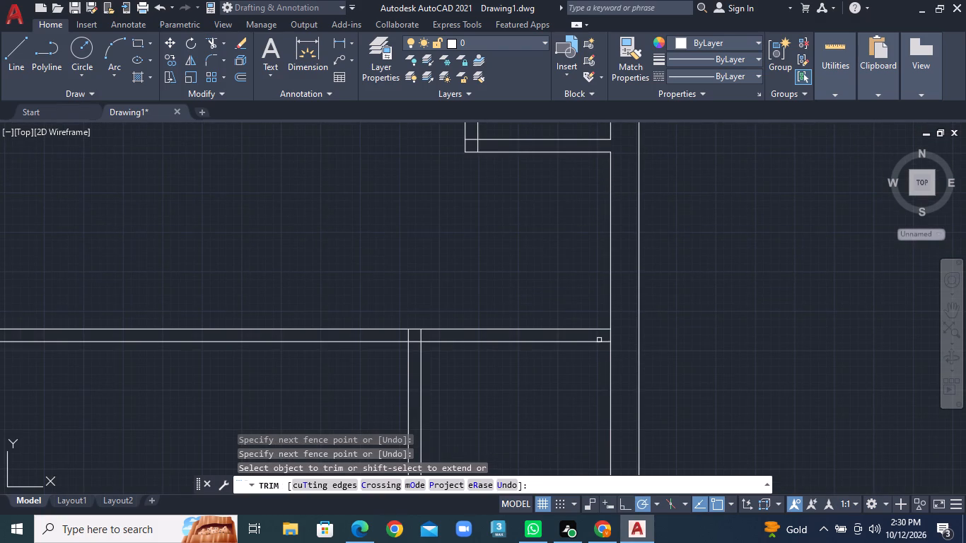
scroll(598, 322, "up", 2)
left_click(607, 357)
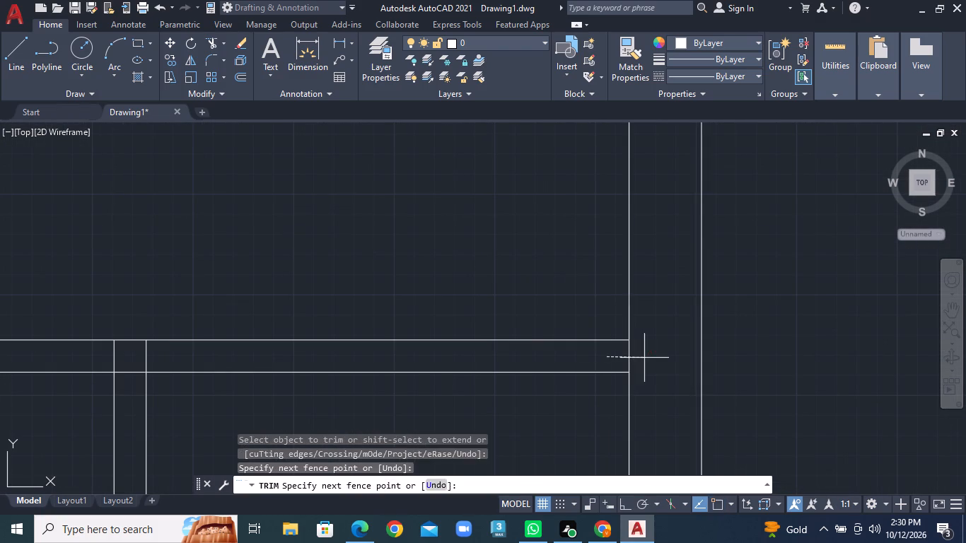
left_click(644, 358)
Trim the inner east wall line at the partition south of the middle rooms and at the partition above the southeast room.
scroll(644, 358, "up", 1)
scroll(644, 358, "down", 6)
middle_click_drag(598, 398, 605, 274)
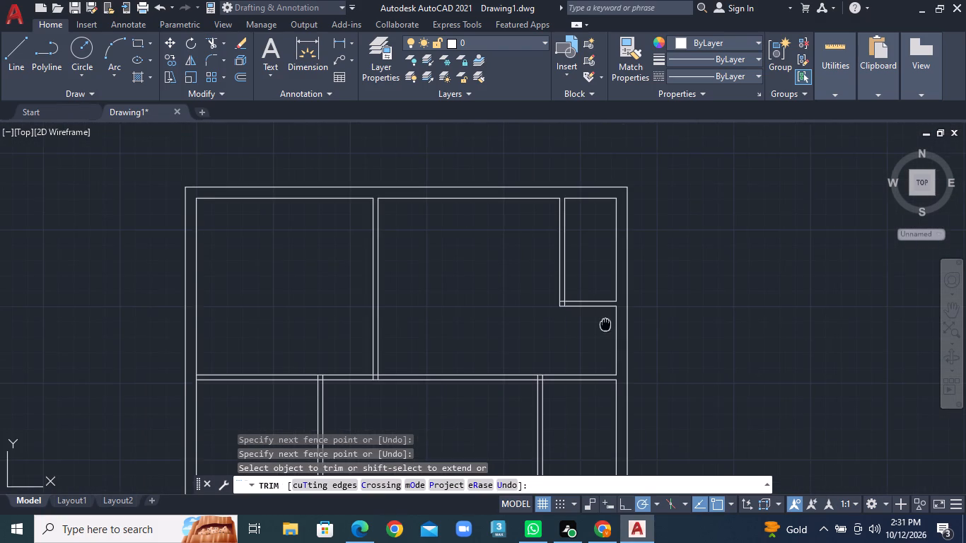
middle_click_drag(605, 274, 611, 190)
scroll(637, 199, "up", 2)
middle_click_drag(600, 320, 592, 93)
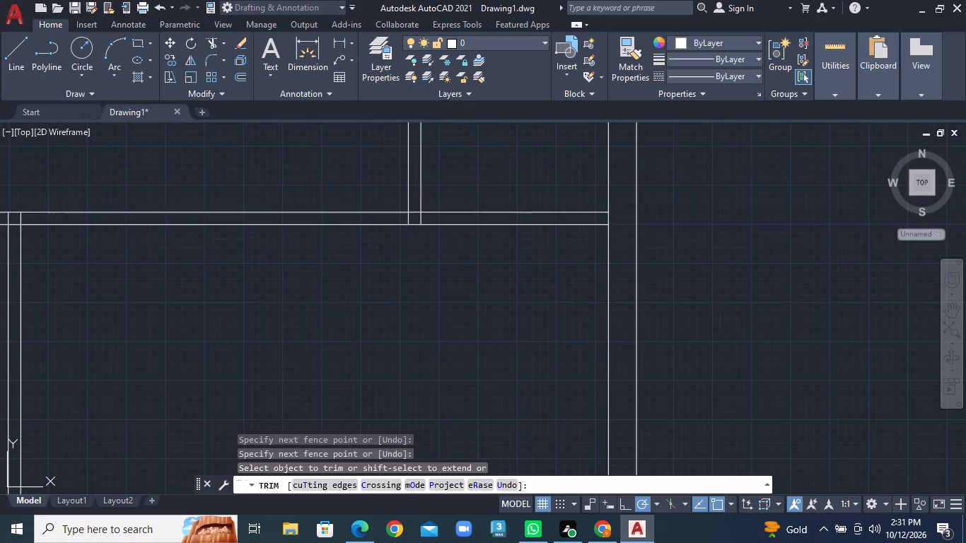
left_click(610, 220)
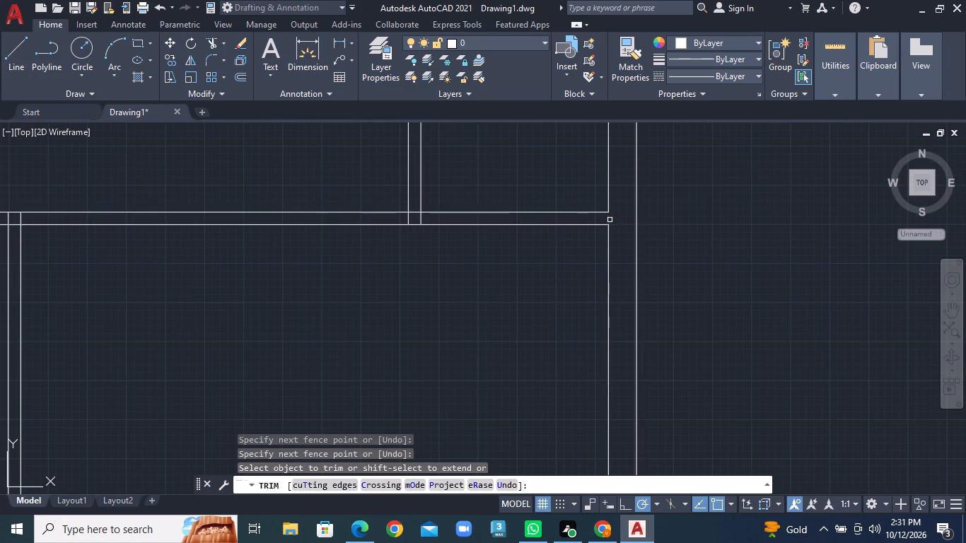
scroll(445, 312, "down", 1)
middle_click_drag(404, 431, 553, 168)
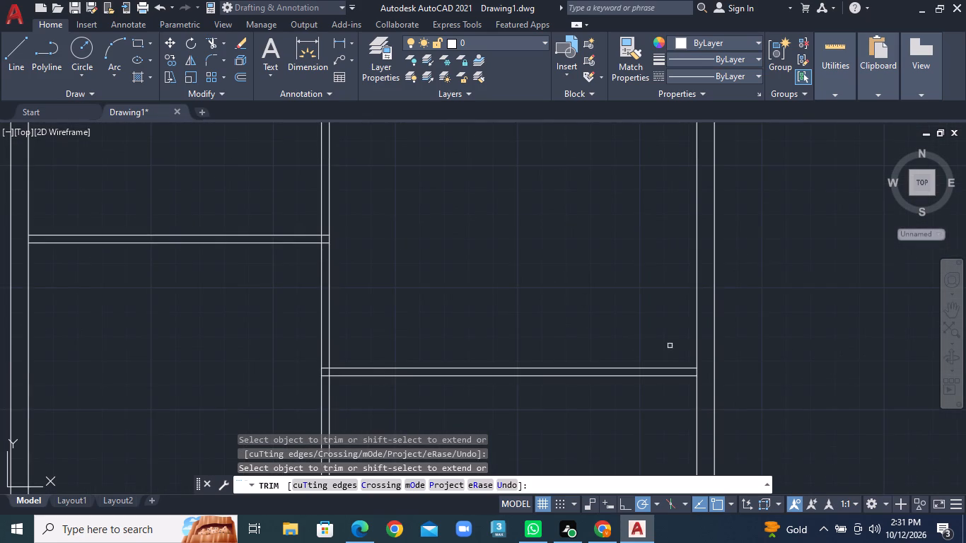
scroll(693, 352, "up", 2)
left_click(697, 407)
left_click(720, 406)
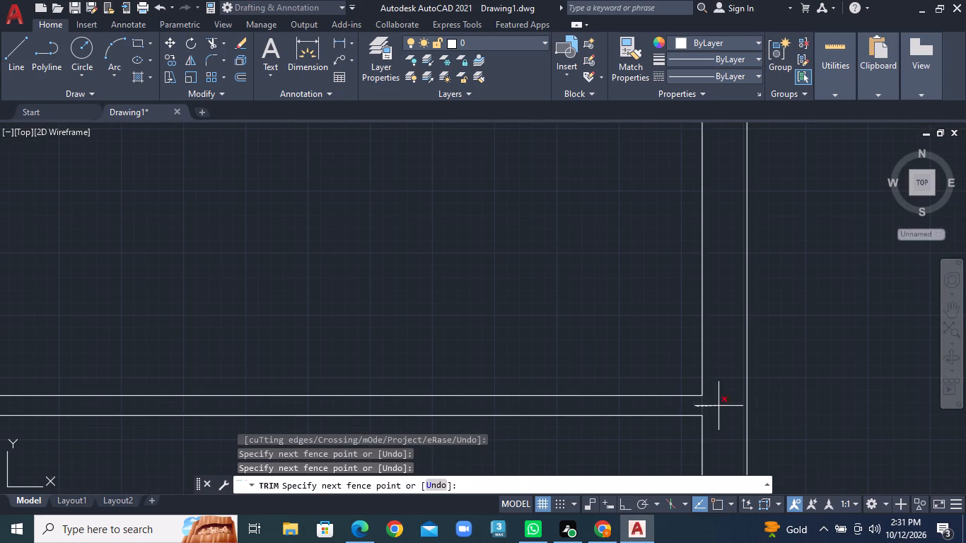
Trim the inner south wall line between the two lines of the vertical partition meeting it.
scroll(648, 409, "down", 5)
middle_click_drag(634, 416, 641, 276)
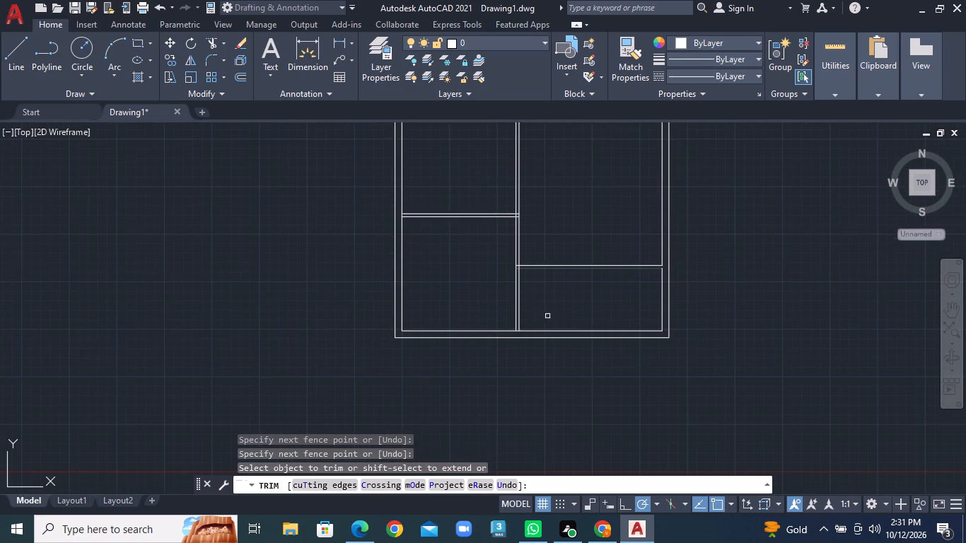
scroll(506, 351, "up", 2)
scroll(540, 291, "up", 1)
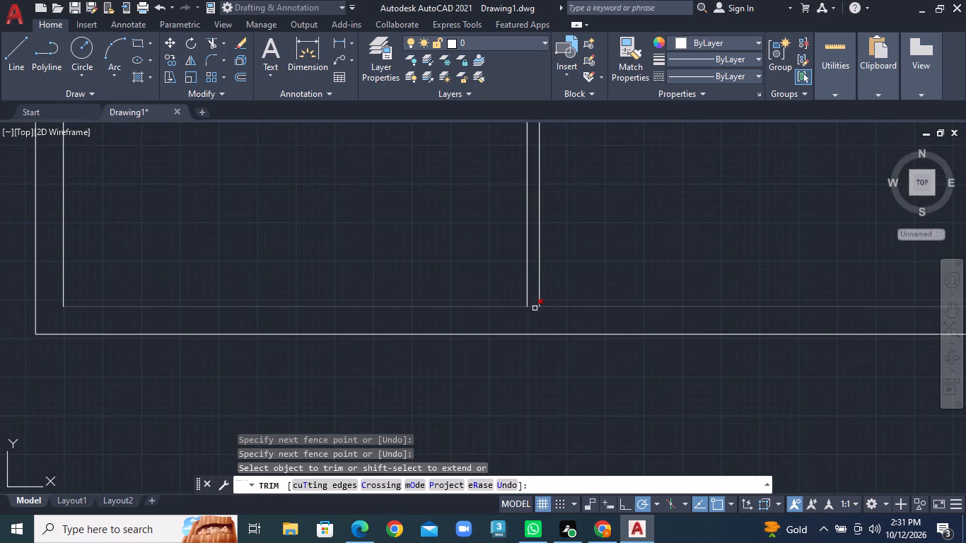
left_click(535, 308)
Trim the inner west wall line where the partition between the two southwest rooms meets it.
scroll(312, 240, "down", 2)
middle_click_drag(234, 218, 427, 341)
scroll(438, 209, "up", 3)
scroll(359, 197, "up", 4)
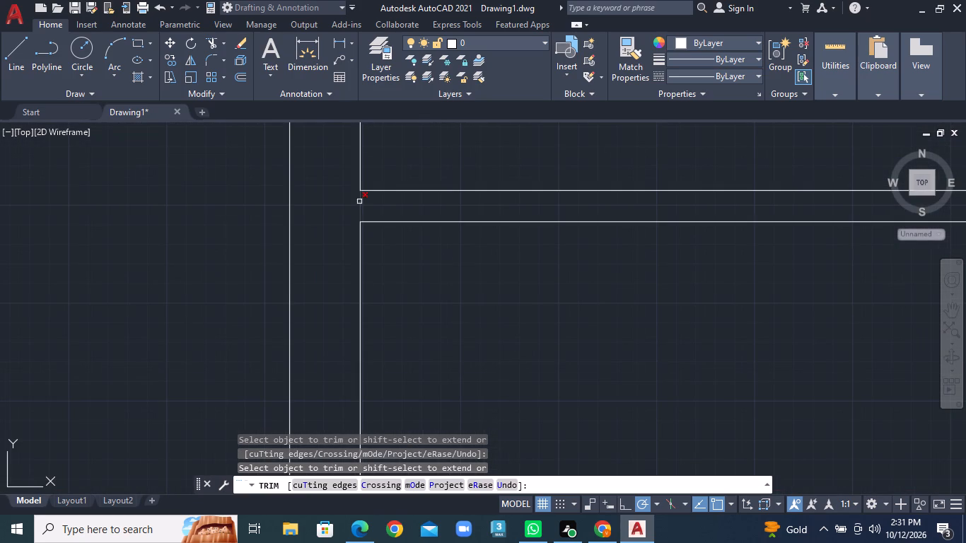
left_click(355, 208)
left_click(375, 207)
Trim the inner west wall line at the two horizontal partitions bounding the middle rooms on the south and north.
scroll(383, 204, "down", 3)
middle_click_drag(402, 151, 397, 179)
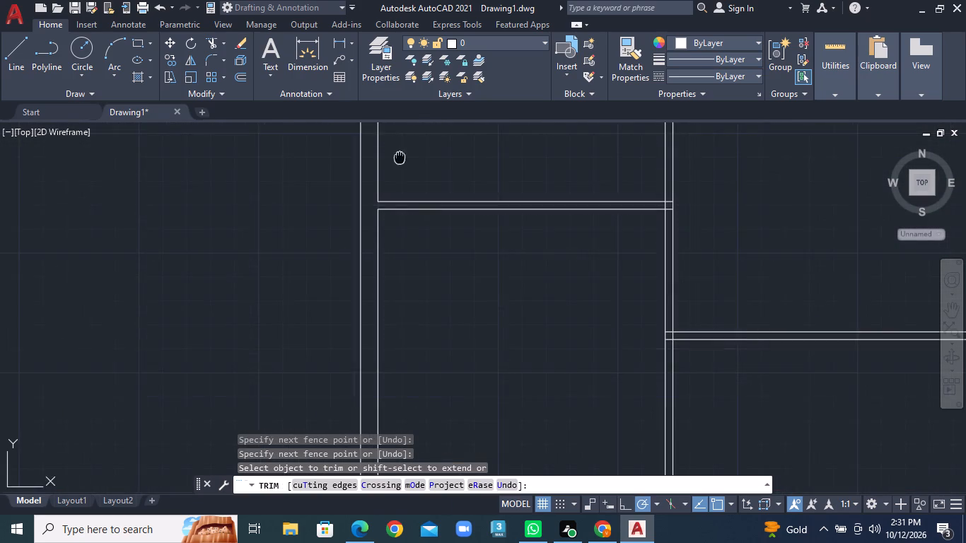
middle_click_drag(397, 179, 405, 328)
middle_click_drag(430, 178, 416, 320)
scroll(395, 229, "up", 1)
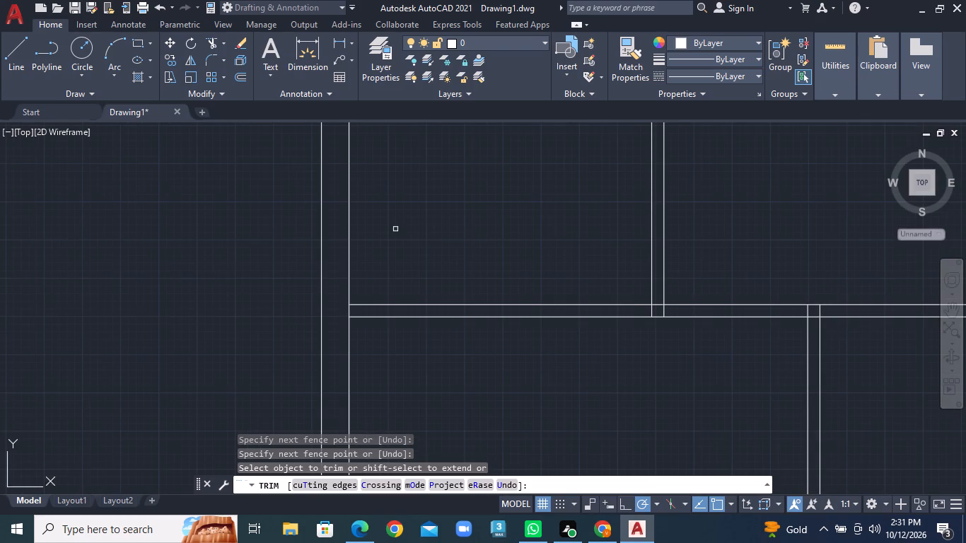
left_click(344, 308)
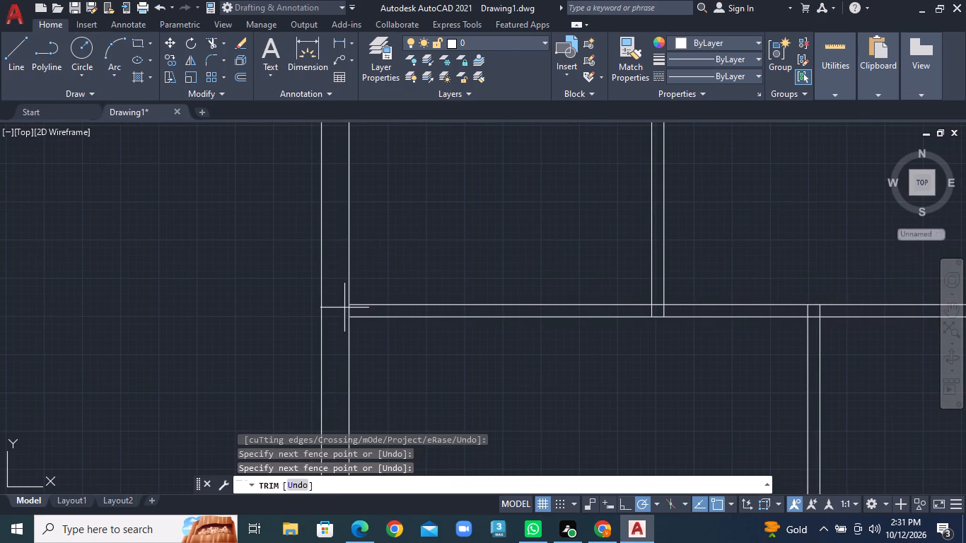
left_click(357, 310)
scroll(397, 223, "down", 2)
middle_click_drag(407, 203, 400, 337)
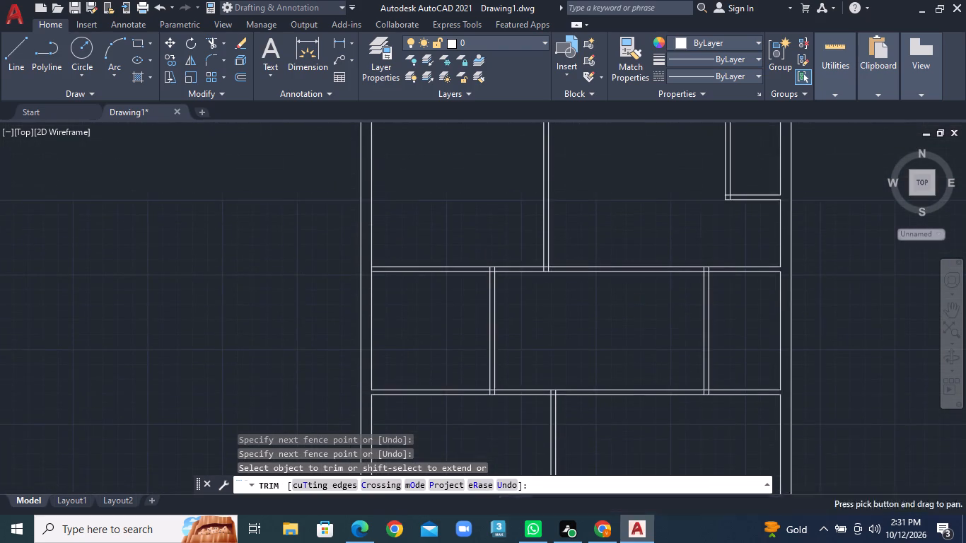
scroll(362, 269, "up", 3)
left_click(373, 267)
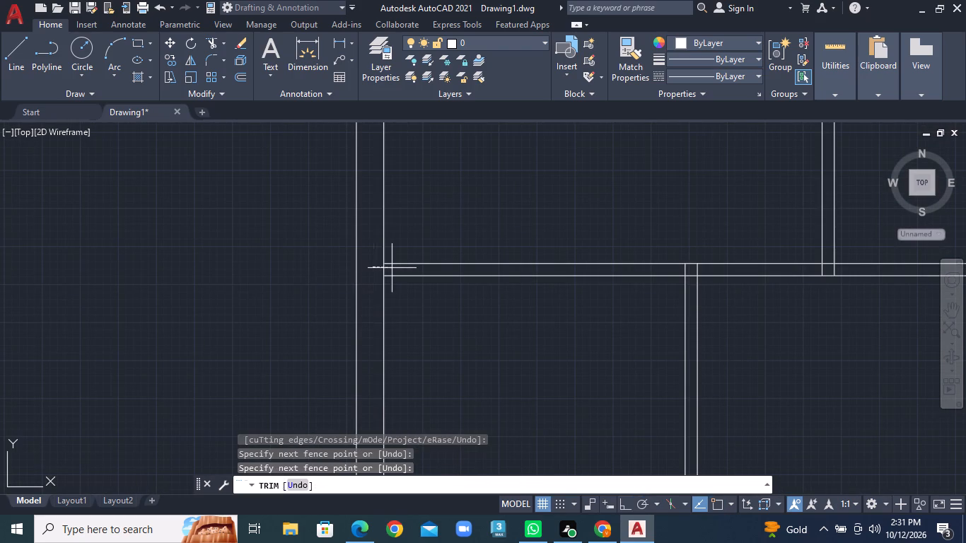
left_click(400, 270)
scroll(421, 259, "down", 4)
middle_click_drag(421, 197, 408, 342)
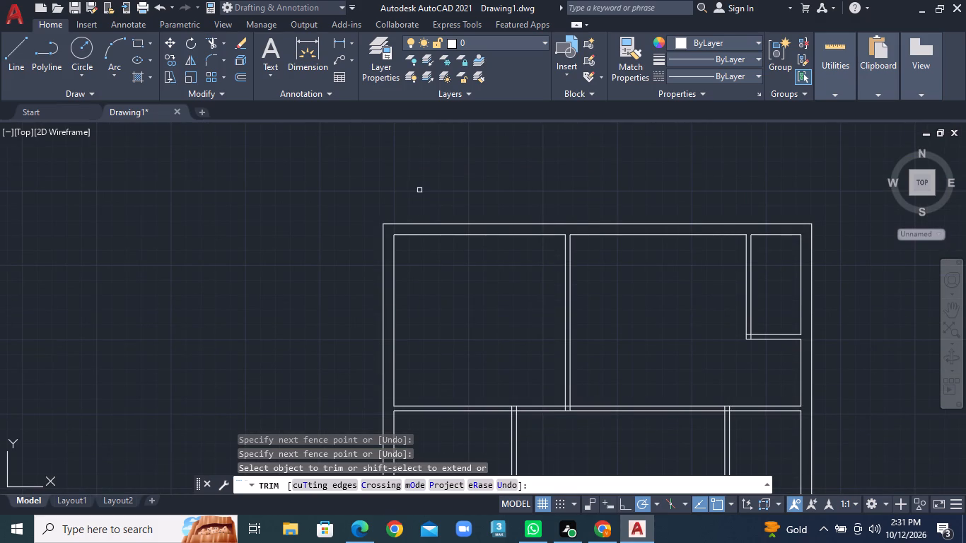
Draw a three-sided column outline about 1' deep from the outer north wall line, around its junction with the partition east of the northwest room.
middle_click_drag(414, 266, 354, 272)
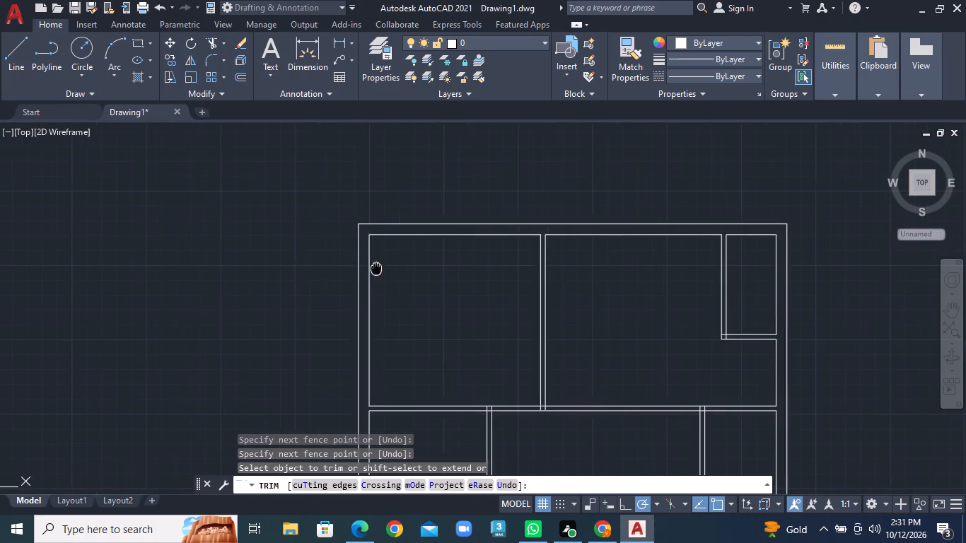
middle_click_drag(354, 272, 144, 305)
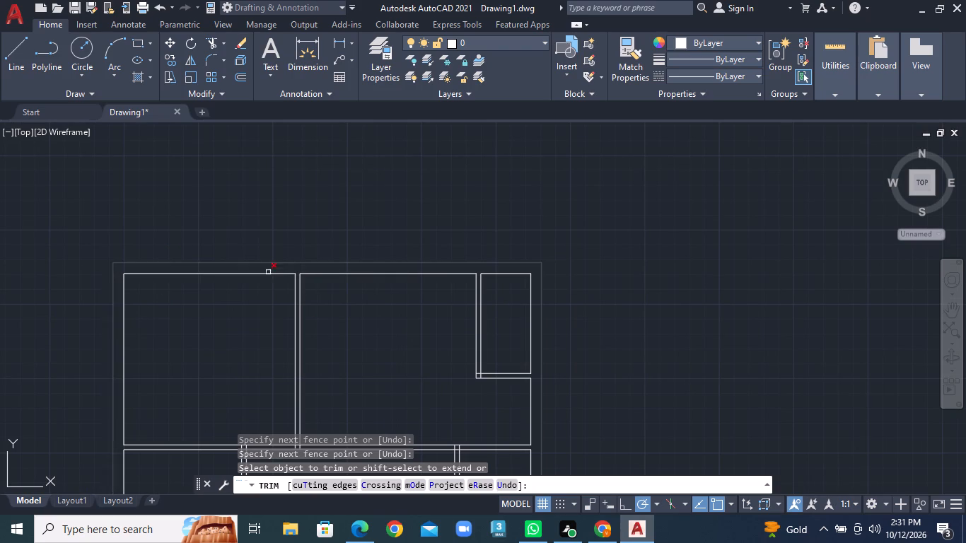
middle_click_drag(165, 278, 294, 308)
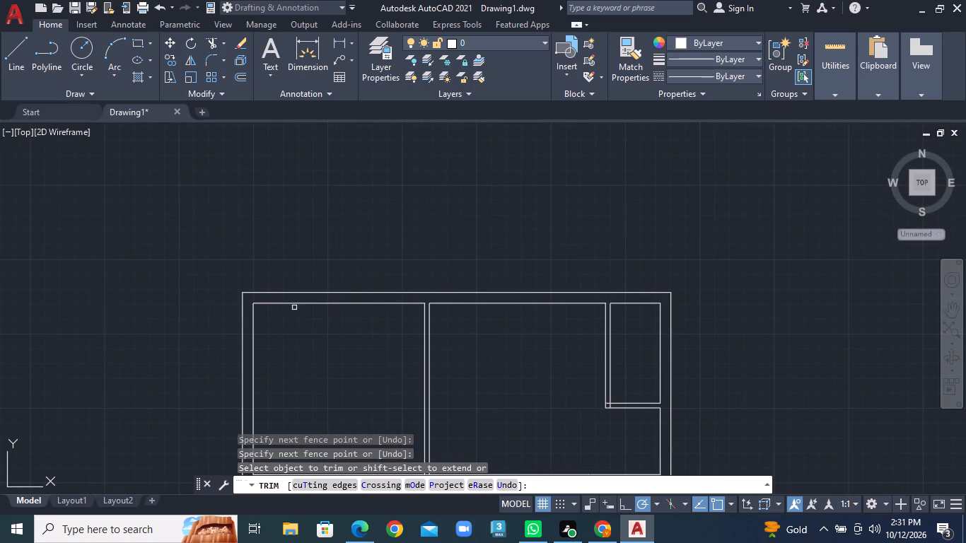
scroll(391, 315, "up", 1)
middle_click_drag(392, 319, 261, 337)
left_click(23, 47)
scroll(355, 363, "up", 3)
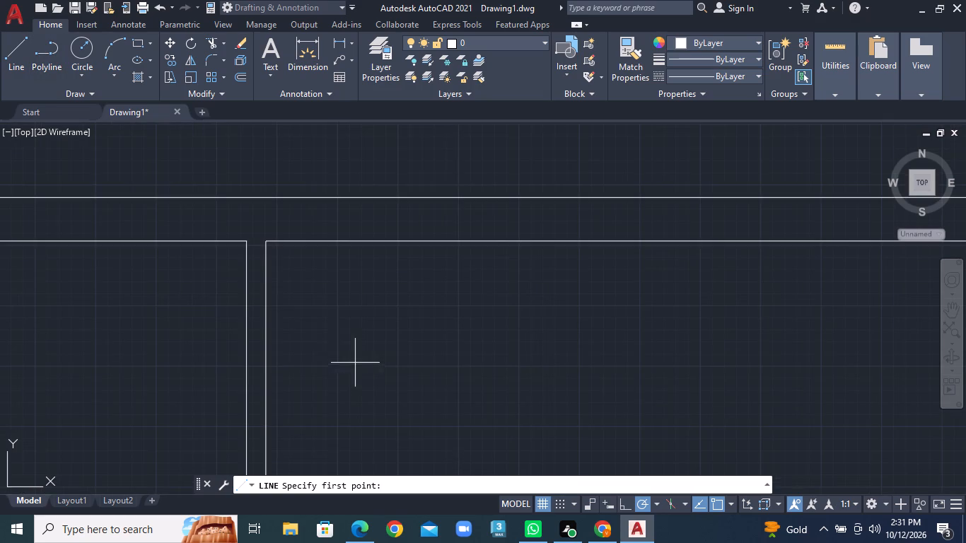
middle_click_drag(283, 298, 396, 320)
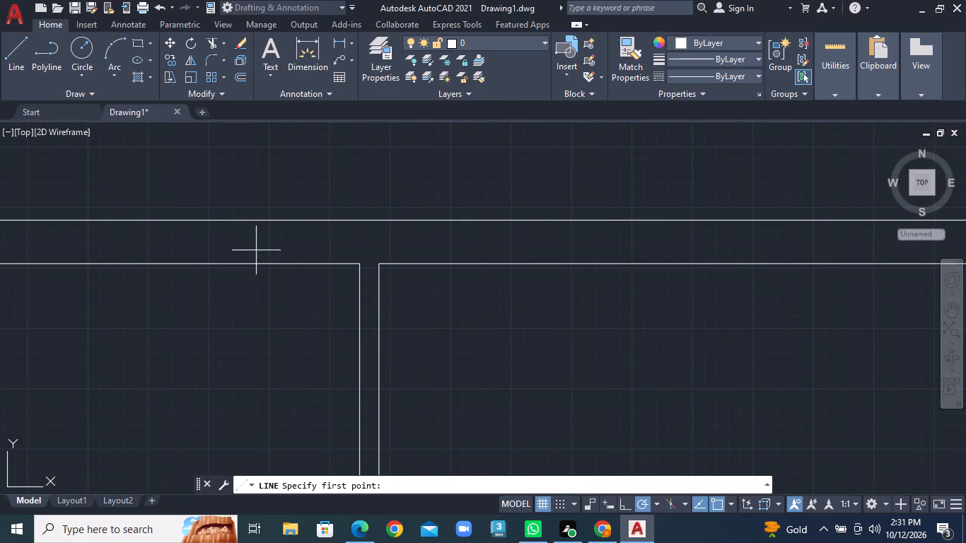
left_click(344, 221)
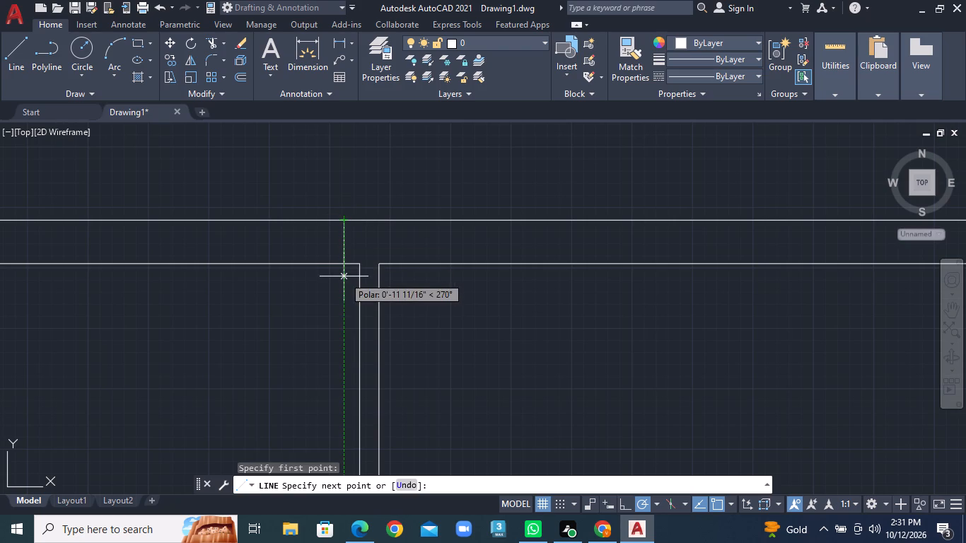
left_click(344, 276)
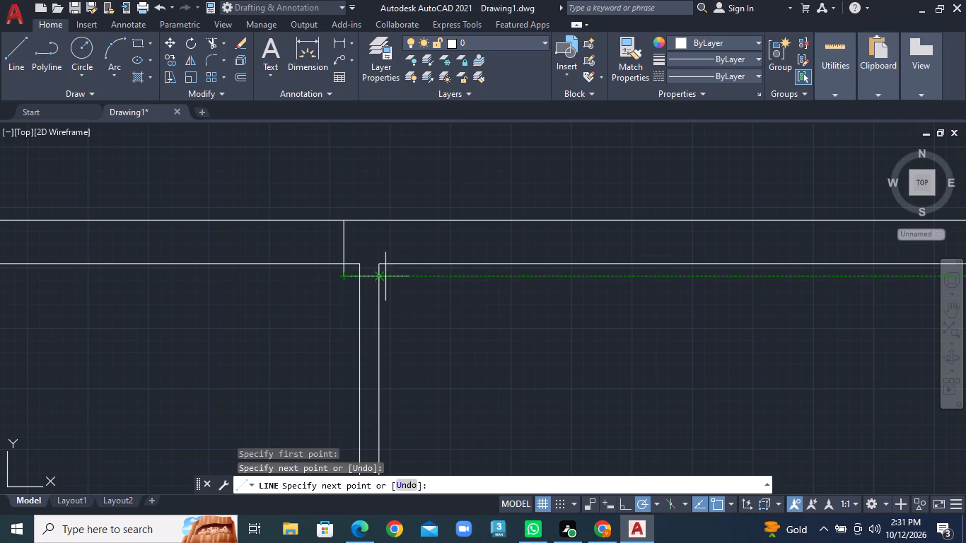
left_click(394, 276)
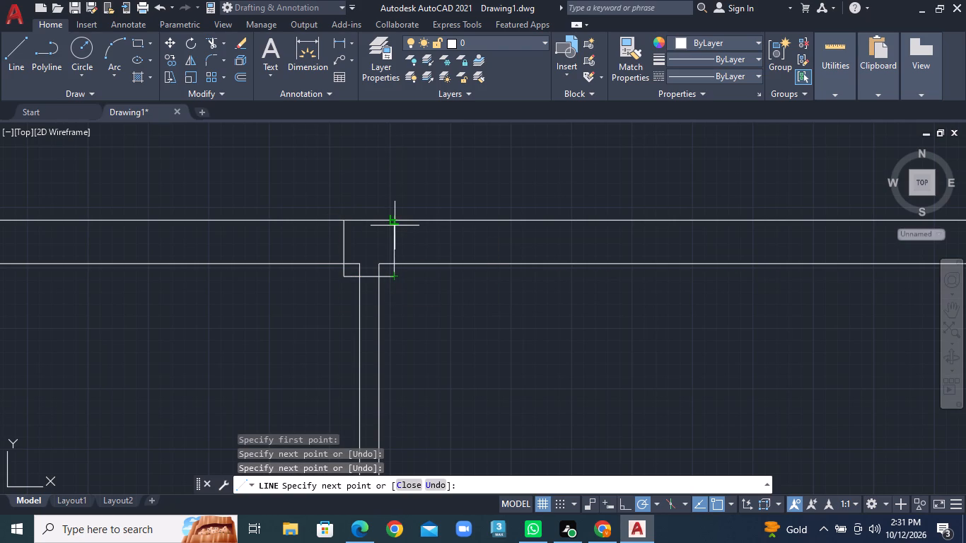
left_click(395, 218)
right_click(395, 218)
left_click(406, 223)
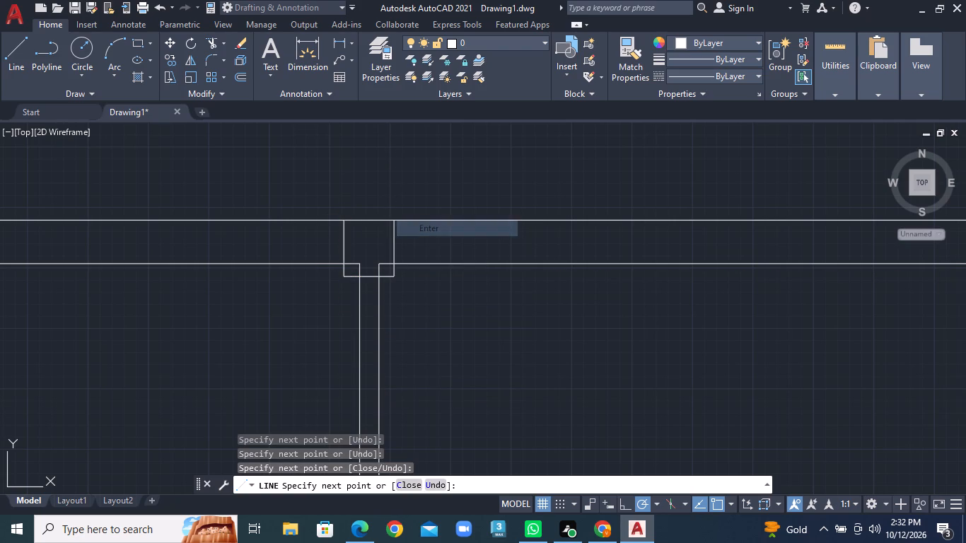
Draw two lines closing off a column outline about 1'-1" deep at the building's northwest outer corner.
scroll(420, 307, "down", 1)
middle_click_drag(392, 339, 526, 323)
left_click(11, 57)
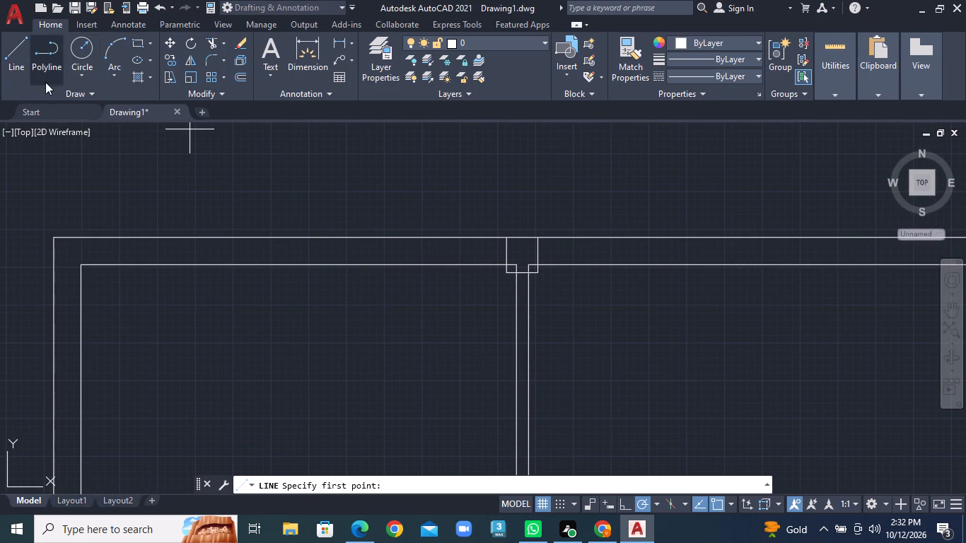
left_click(91, 237)
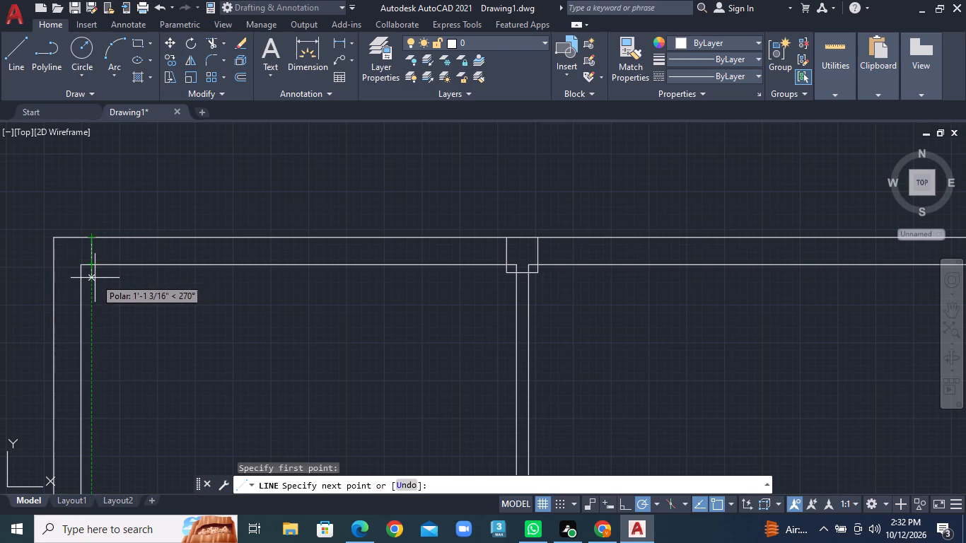
left_click(95, 278)
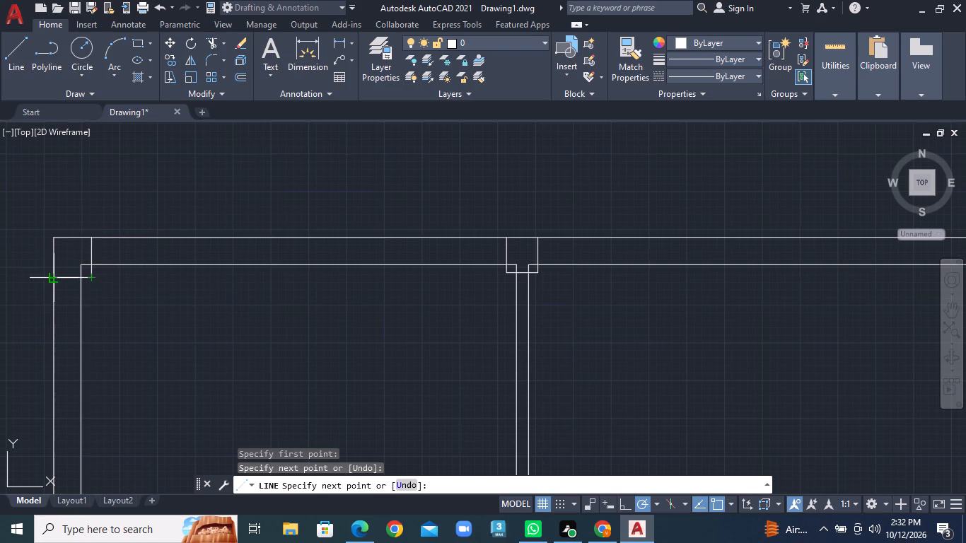
left_click(56, 278)
right_click(56, 278)
left_click(86, 289)
Draw a three-sided column outline where the small northeast room's west partition meets the north wall, starting and ending on the outer wall line.
scroll(450, 313, "down", 3)
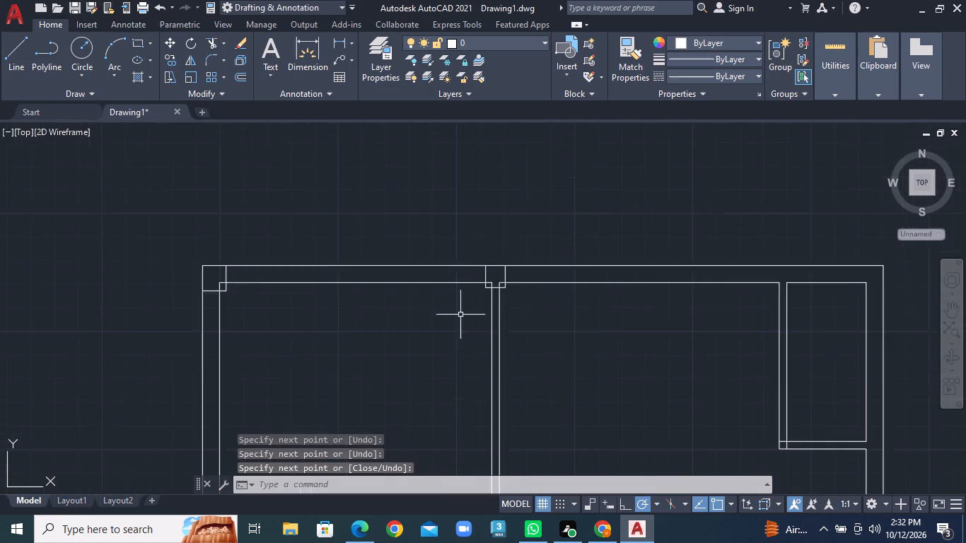
middle_click_drag(581, 340, 354, 321)
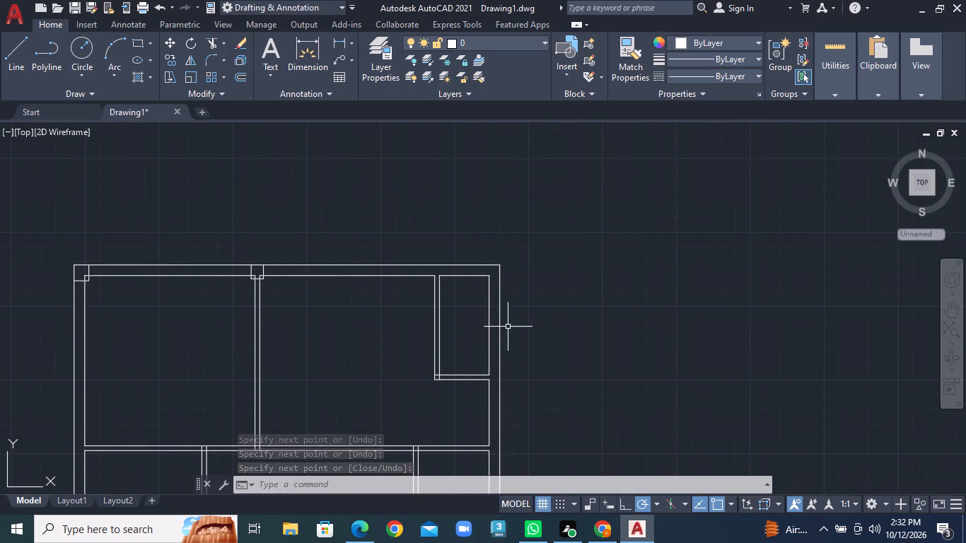
scroll(472, 269, "up", 1)
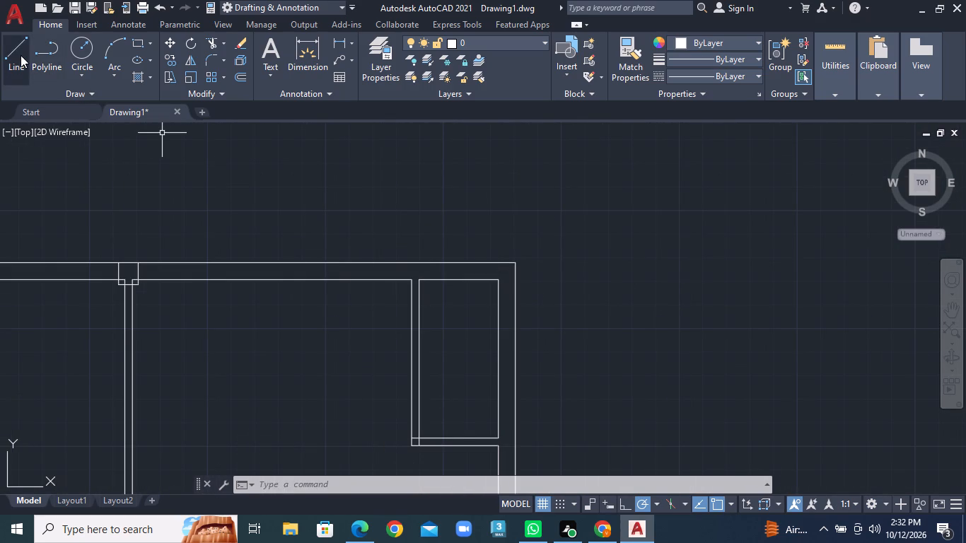
left_click(21, 55)
scroll(508, 345, "up", 3)
middle_click_drag(334, 219, 404, 403)
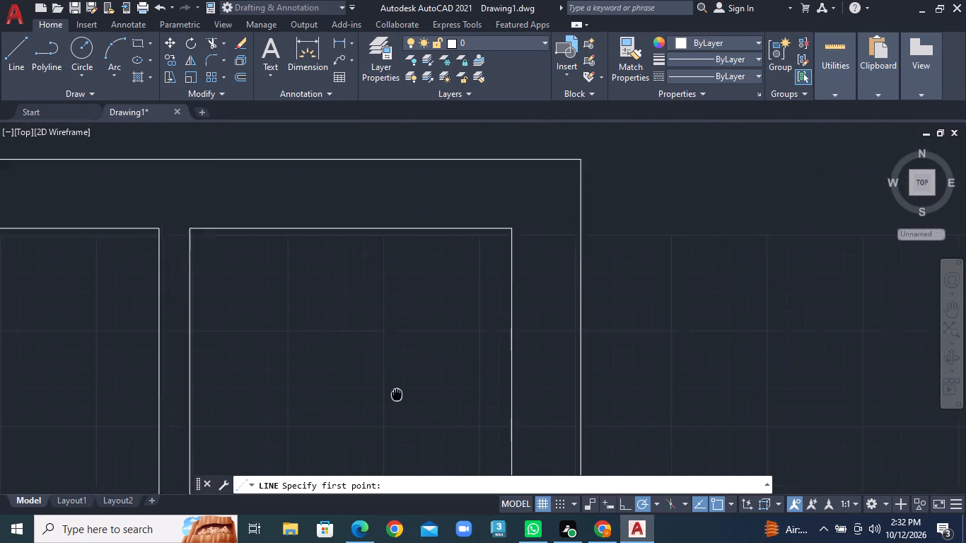
middle_click_drag(404, 403, 482, 426)
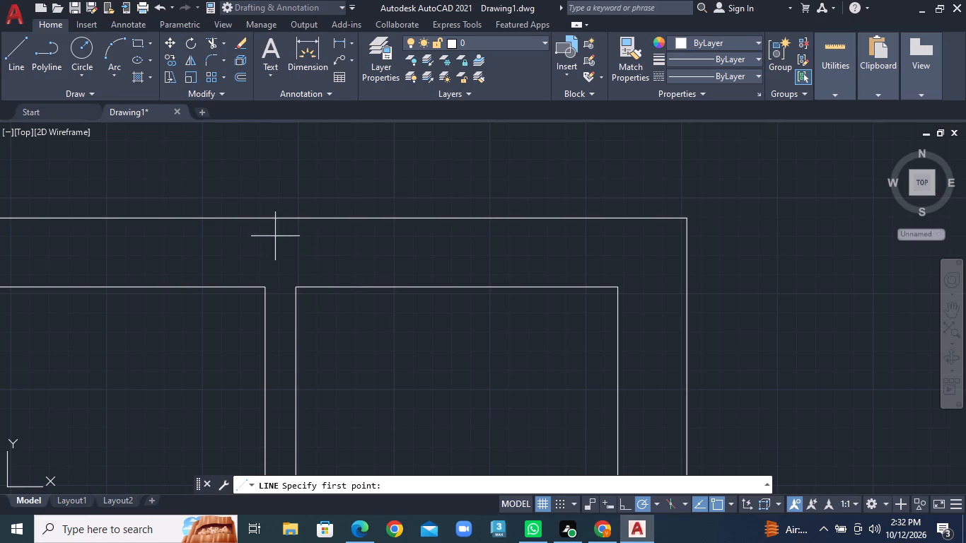
left_click(243, 218)
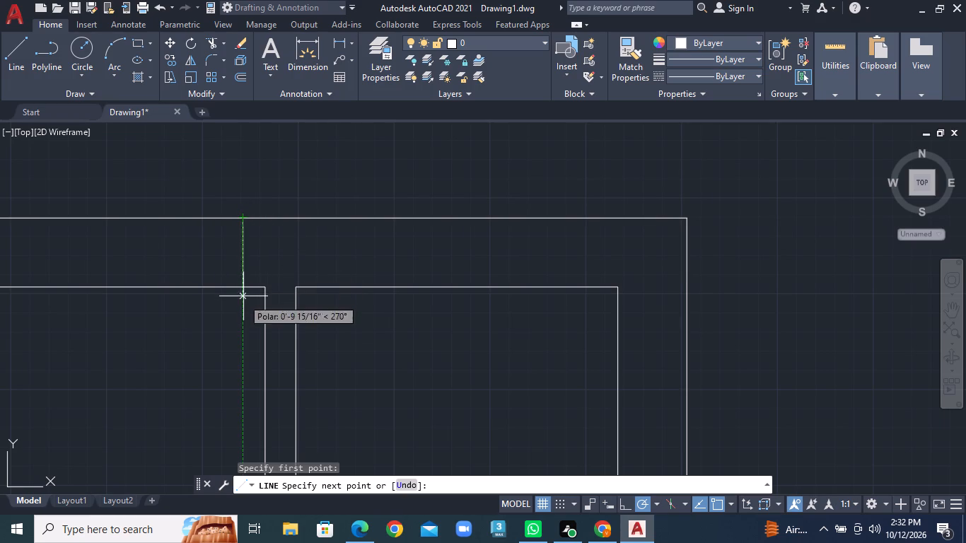
left_click(243, 302)
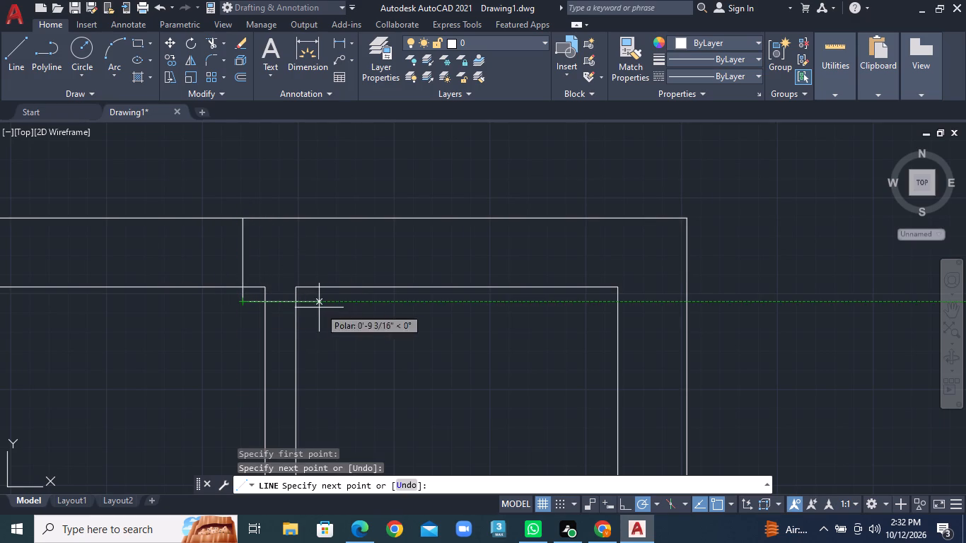
left_click(321, 308)
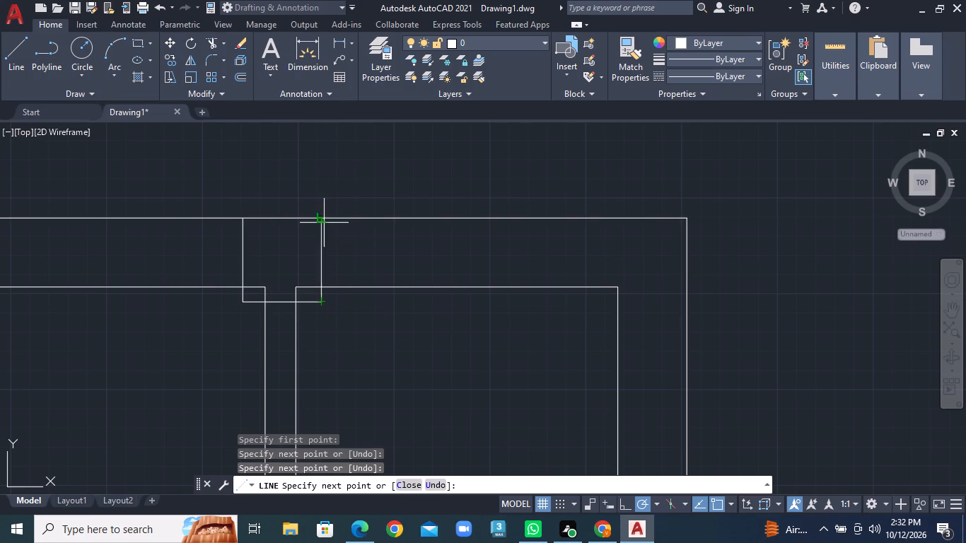
left_click(325, 218)
right_click(325, 218)
left_click(337, 224)
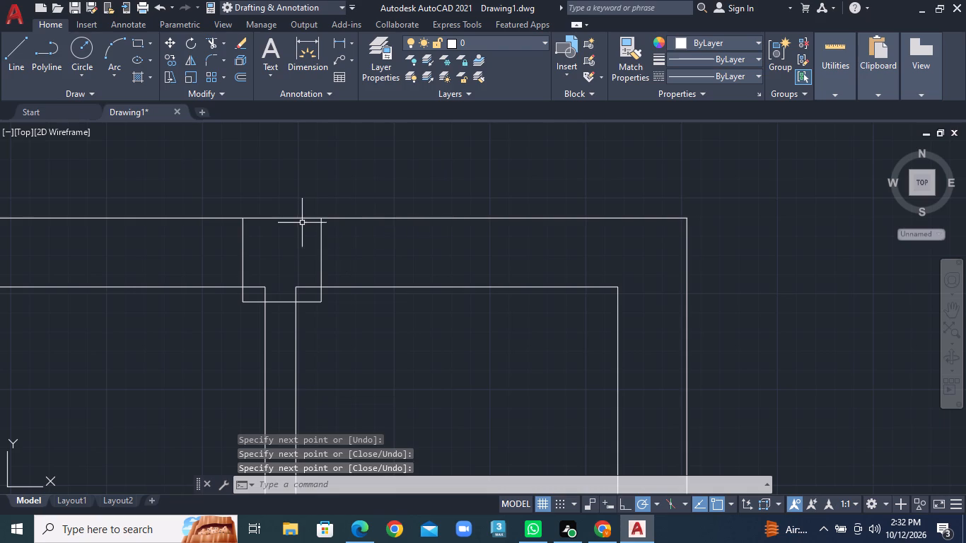
Hatch all parts of the column at the small northeast room's west partition with the ANSI31 pattern at scale 3.5.
type("HA")
key("space")
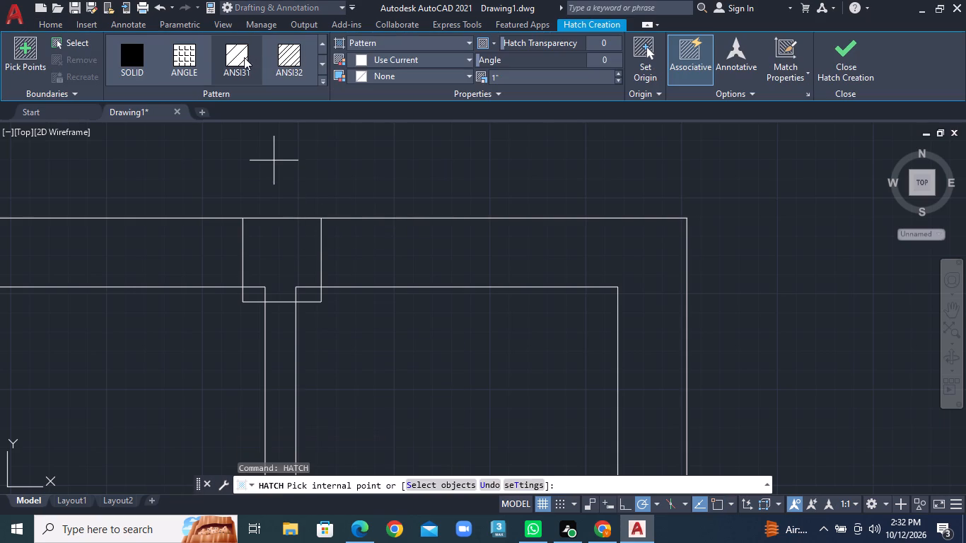
left_click(244, 57)
left_click(287, 275)
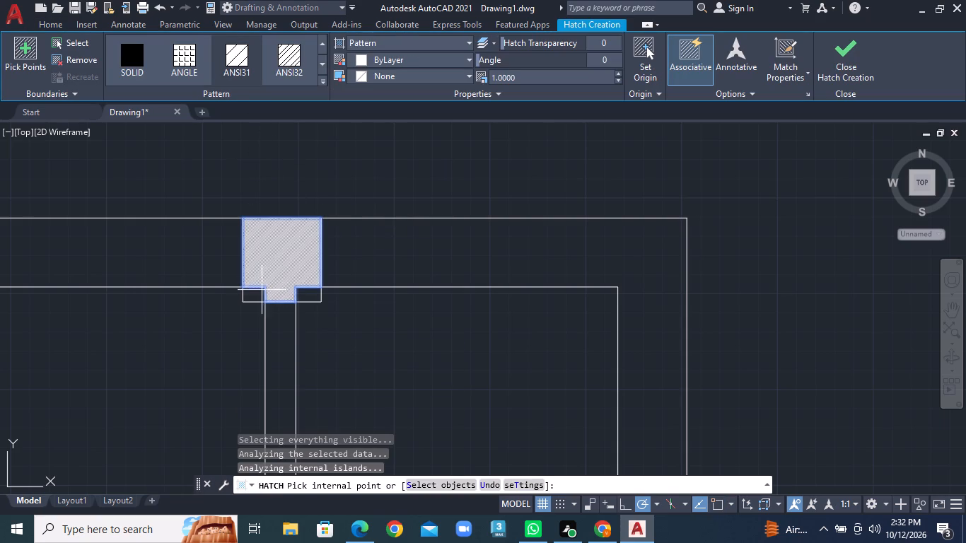
left_click(260, 291)
left_click(313, 295)
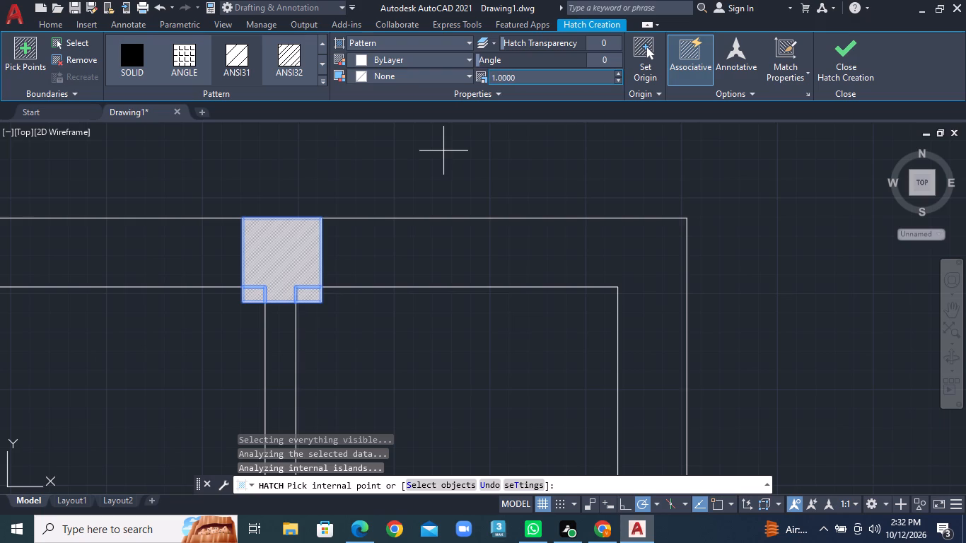
triple_click(617, 74)
triple_click(617, 74)
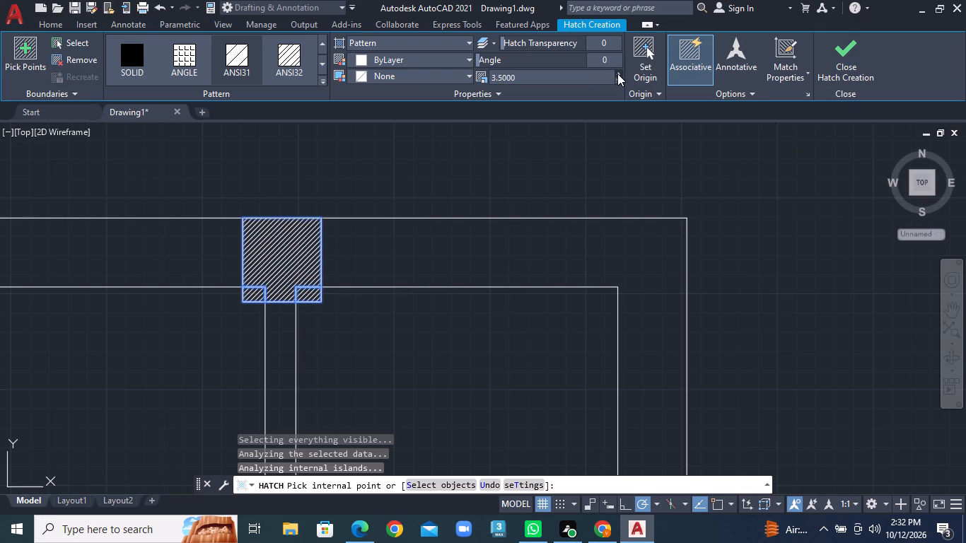
scroll(337, 170, "down", 3)
key("space")
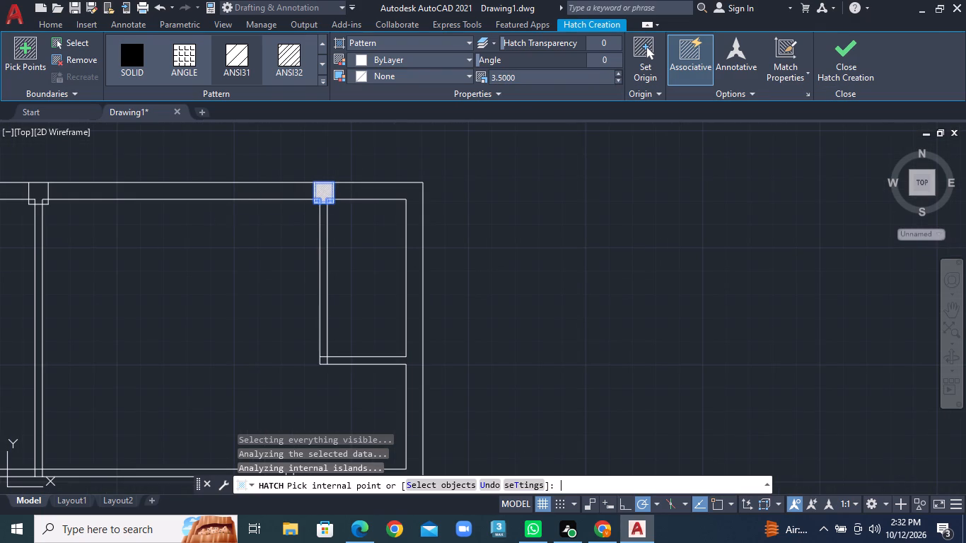
Draw two lines closing off a column outline about 11" deep at the building's northeast outer corner.
scroll(465, 166, "up", 2)
left_click(22, 57)
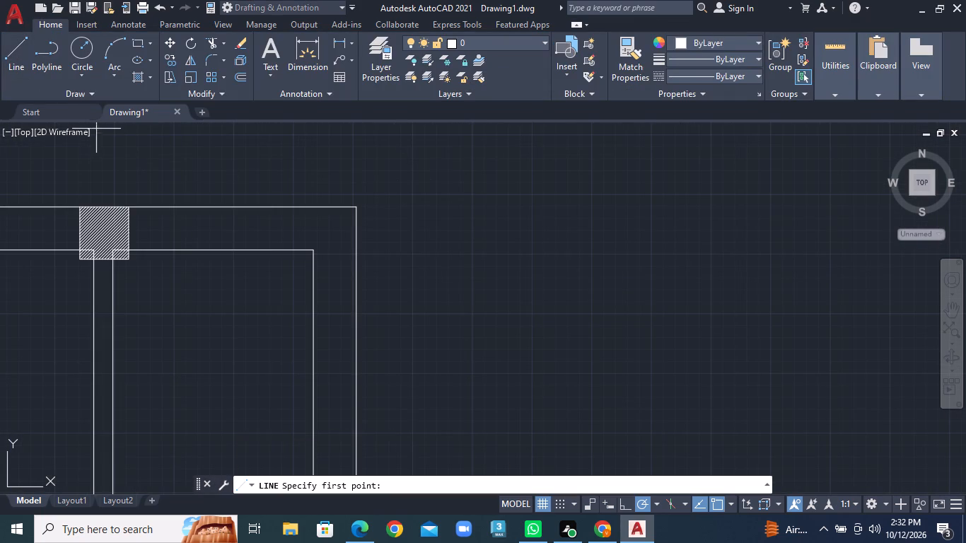
left_click(300, 208)
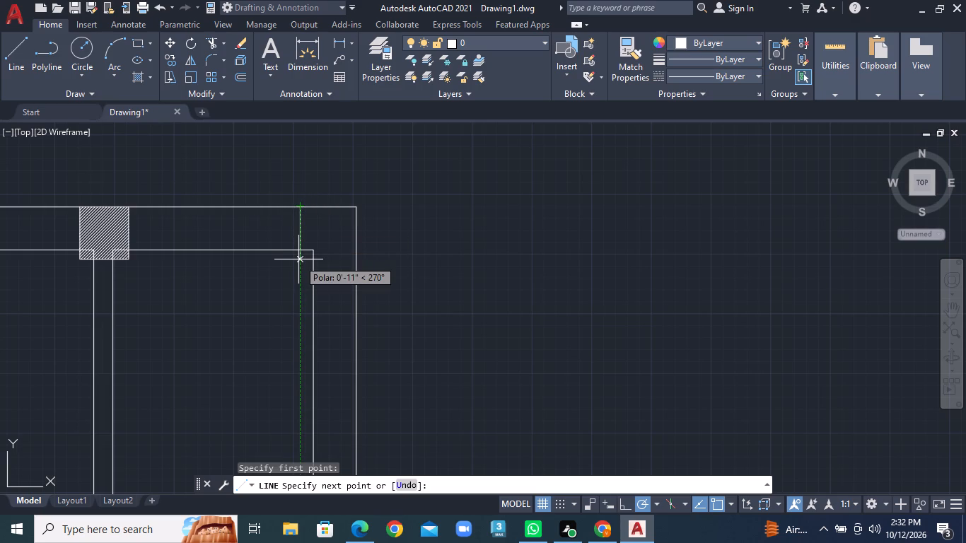
left_click(298, 261)
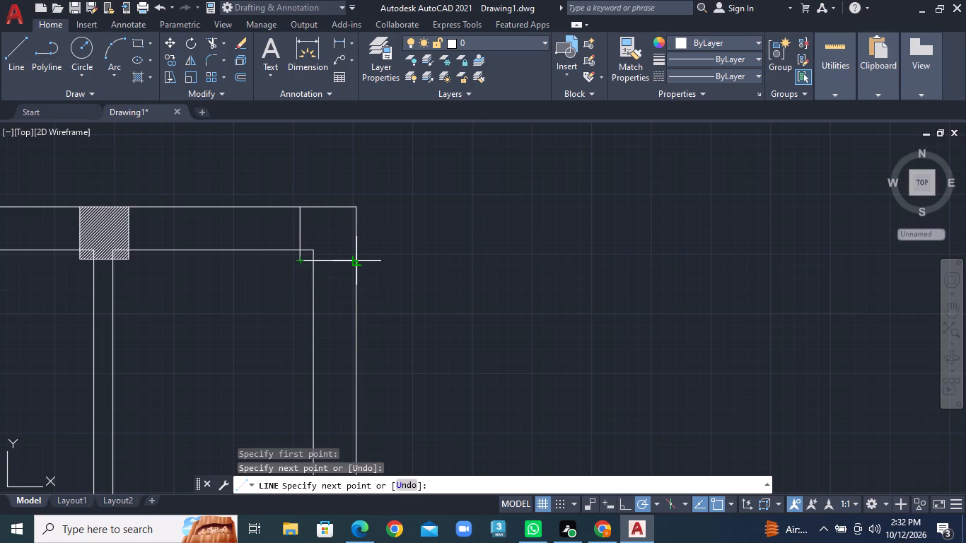
left_click(355, 264)
right_click(355, 264)
left_click(366, 268)
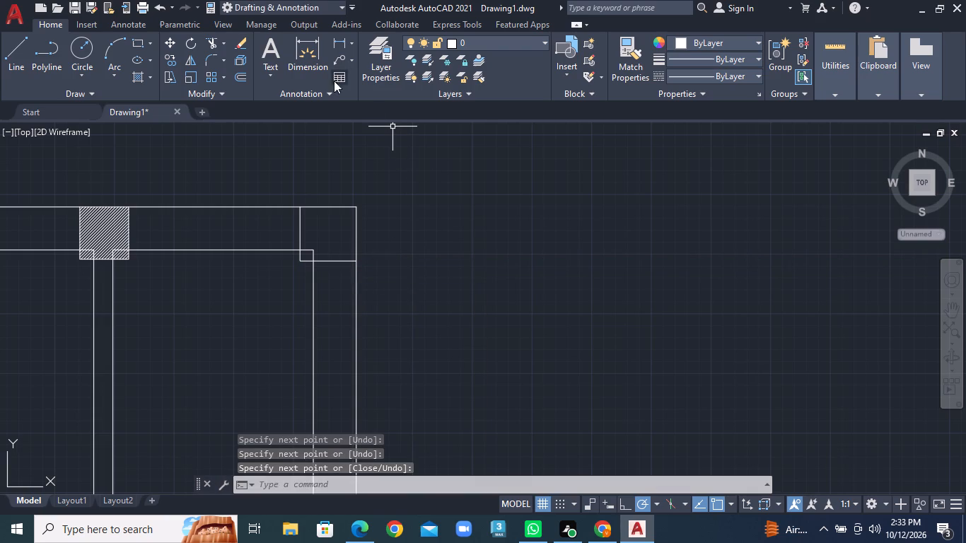
Hatch both parts of the northeast corner column with the ANSI31 pattern.
type("HA")
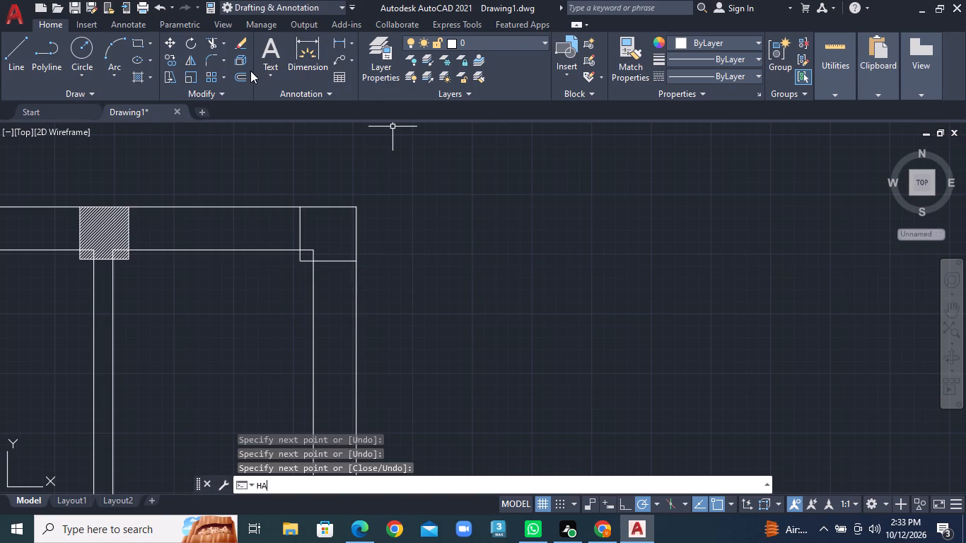
key("space")
left_click(236, 52)
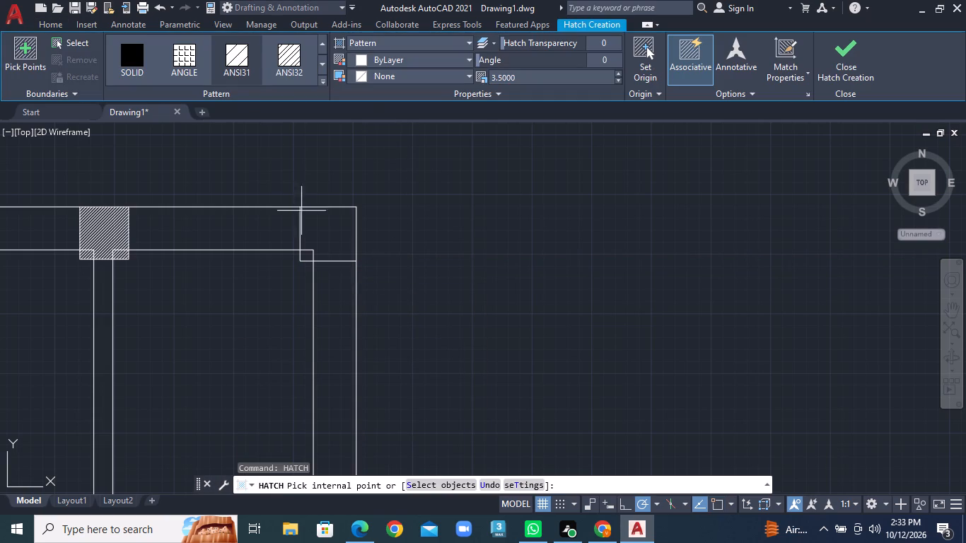
left_click(322, 241)
left_click(308, 255)
scroll(289, 245, "down", 2)
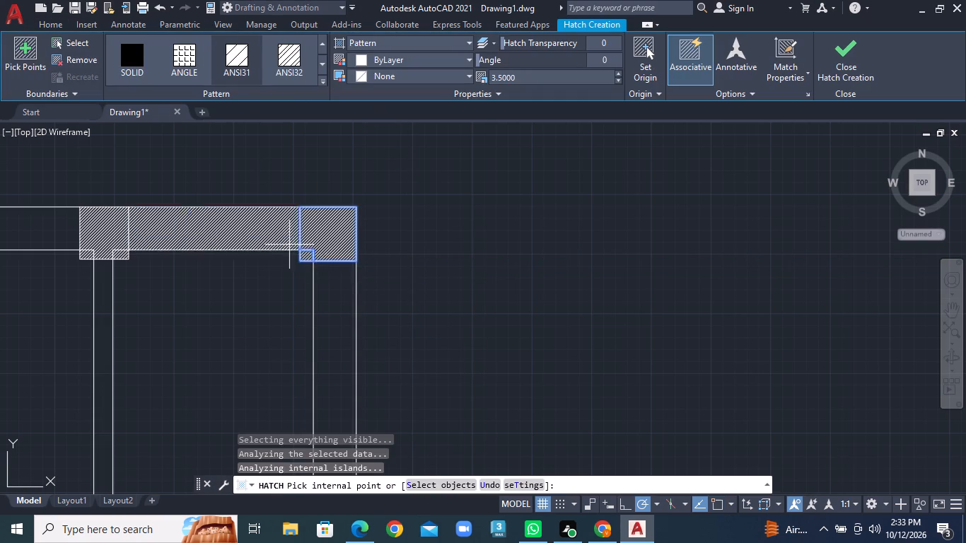
scroll(289, 245, "down", 1)
middle_click_drag(251, 249, 613, 288)
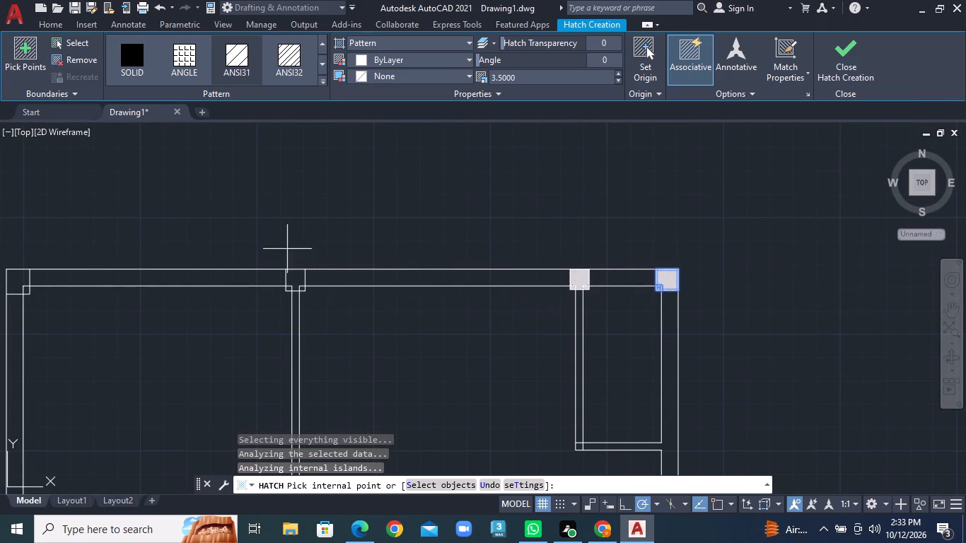
key("space")
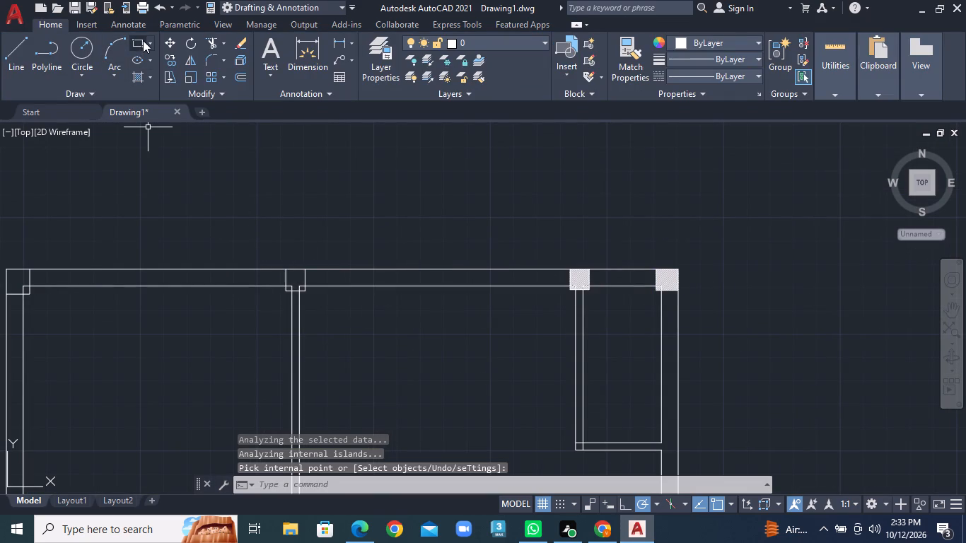
Hatch all three parts of the column where the north rooms' dividing partition meets the north wall with the ANSI31 pattern.
key("h")
key("a")
key("space")
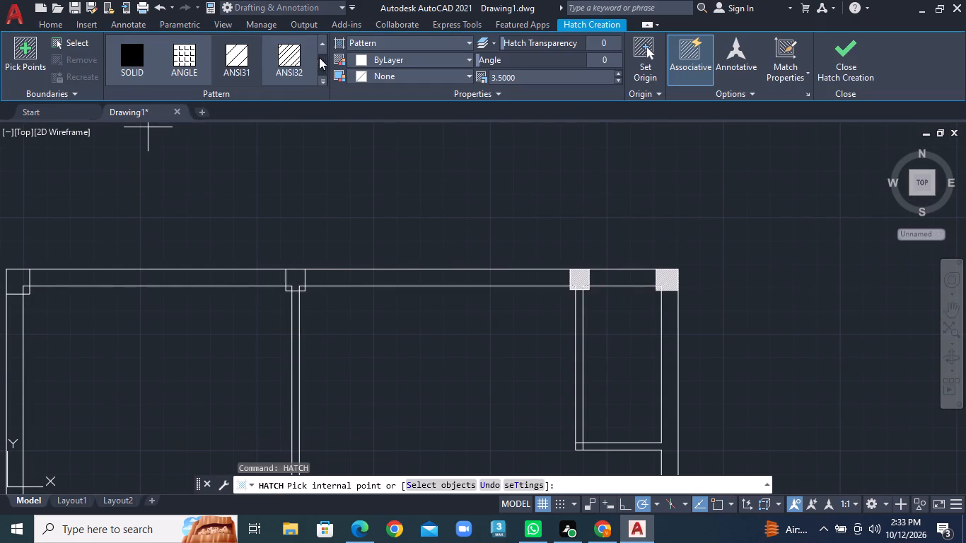
left_click(243, 58)
scroll(289, 271, "up", 2)
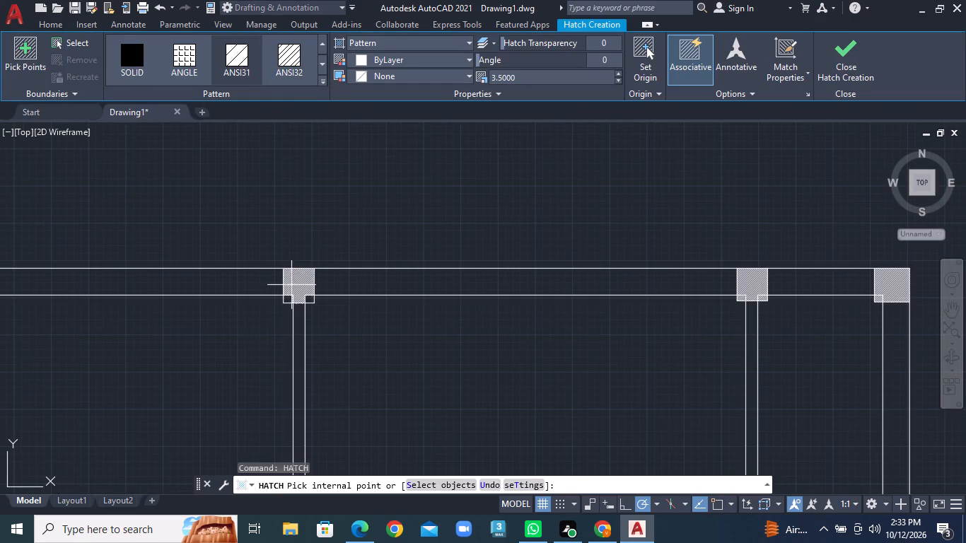
left_click(301, 286)
left_click(312, 299)
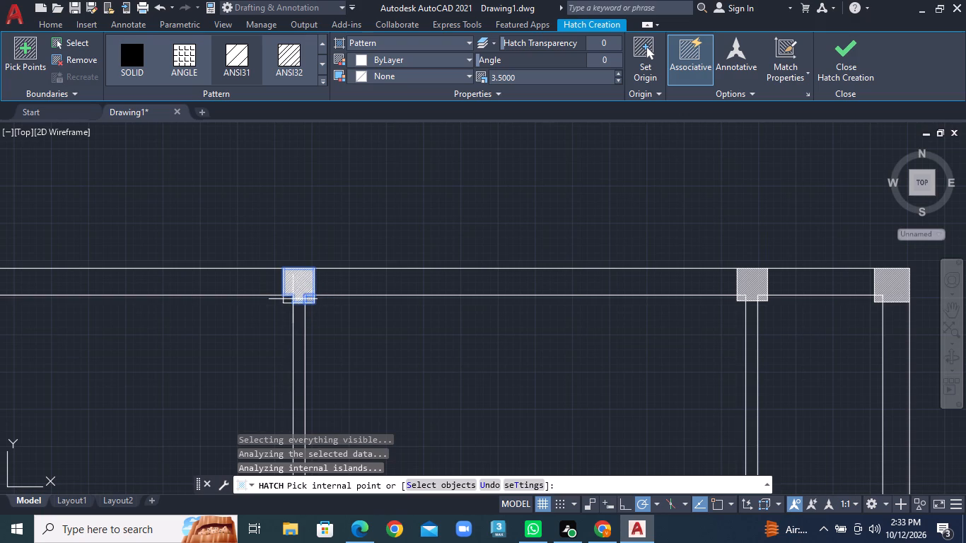
left_click(292, 299)
Hatch both parts of the building's northwest corner column with the same pattern and finish the hatch.
middle_click_drag(147, 250, 421, 261)
scroll(180, 281, "up", 1)
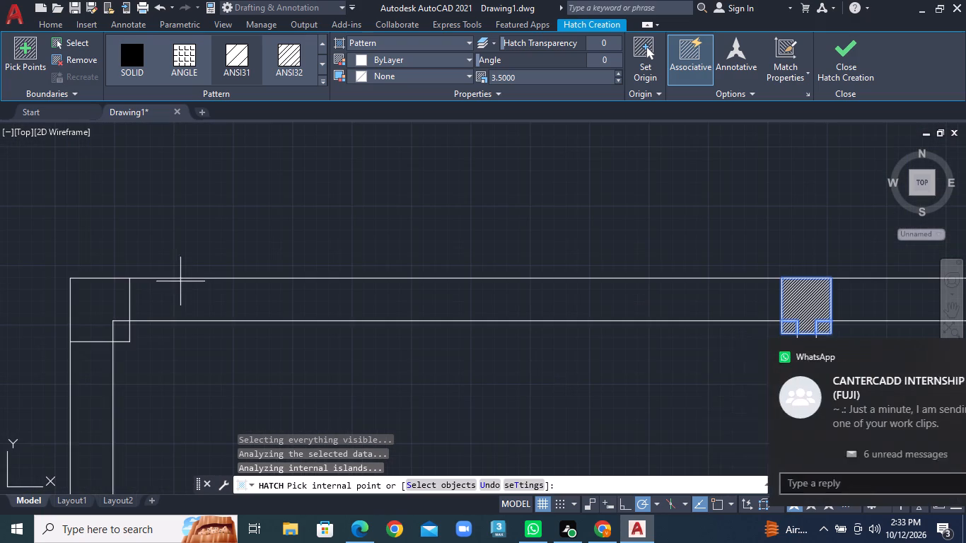
left_click(84, 313)
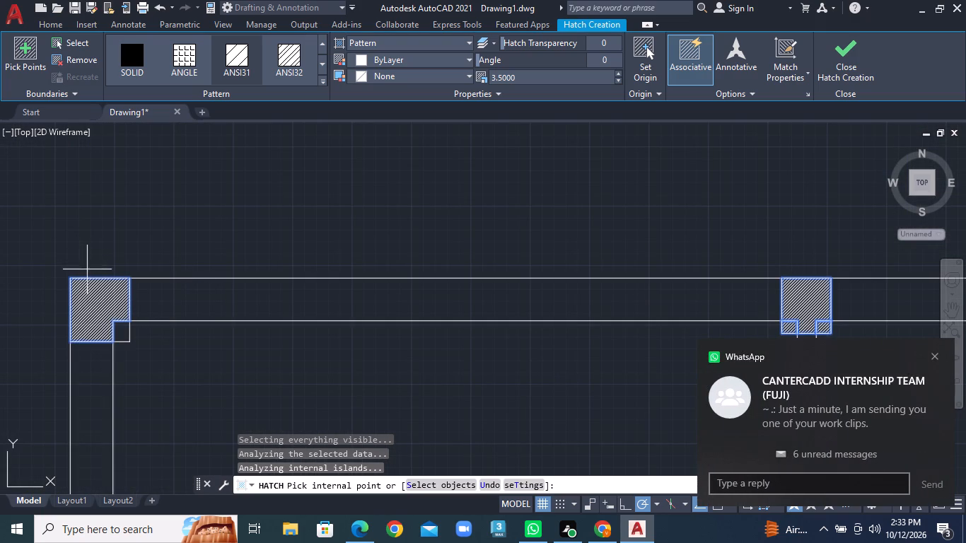
left_click(119, 332)
scroll(251, 321, "down", 2)
scroll(414, 349, "down", 2)
middle_click_drag(487, 390, 451, 356)
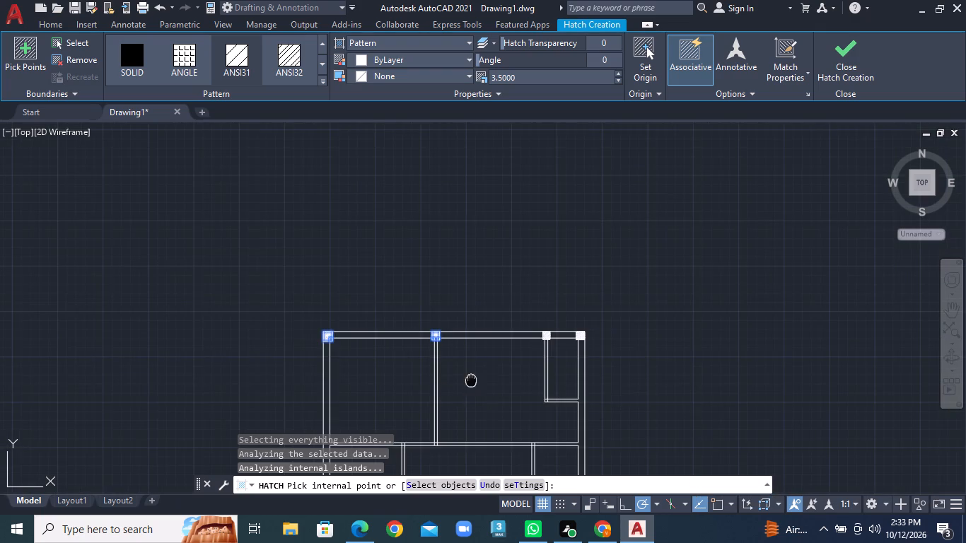
middle_click_drag(451, 356, 433, 300)
key("Escape")
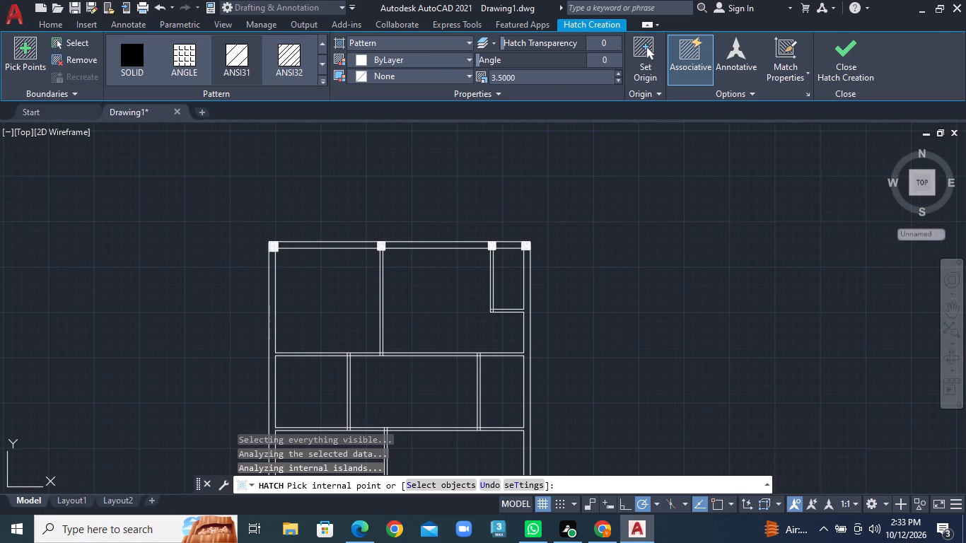
Draw a three-sided column outline where the upper horizontal partition meets the east wall, starting and ending on the outer wall line.
middle_click_drag(420, 372, 417, 298)
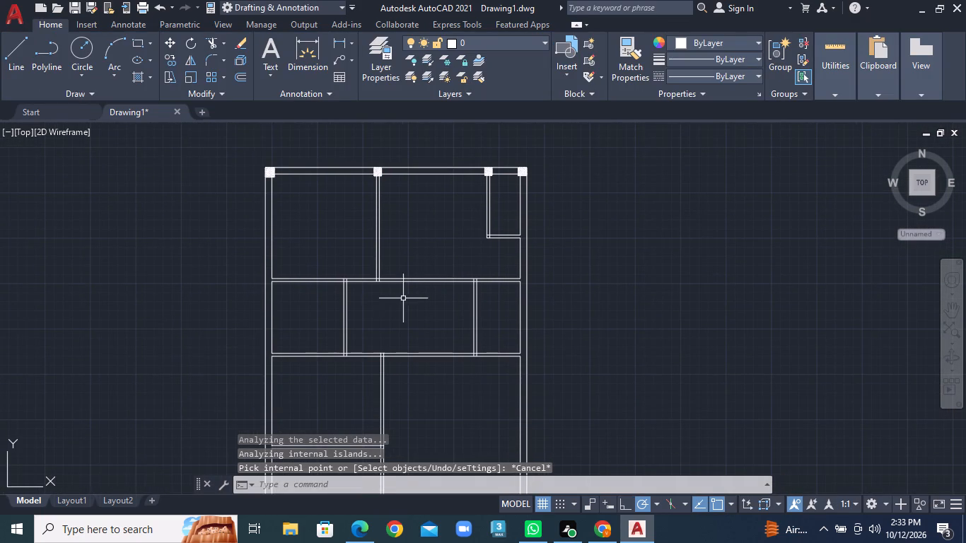
left_click(21, 64)
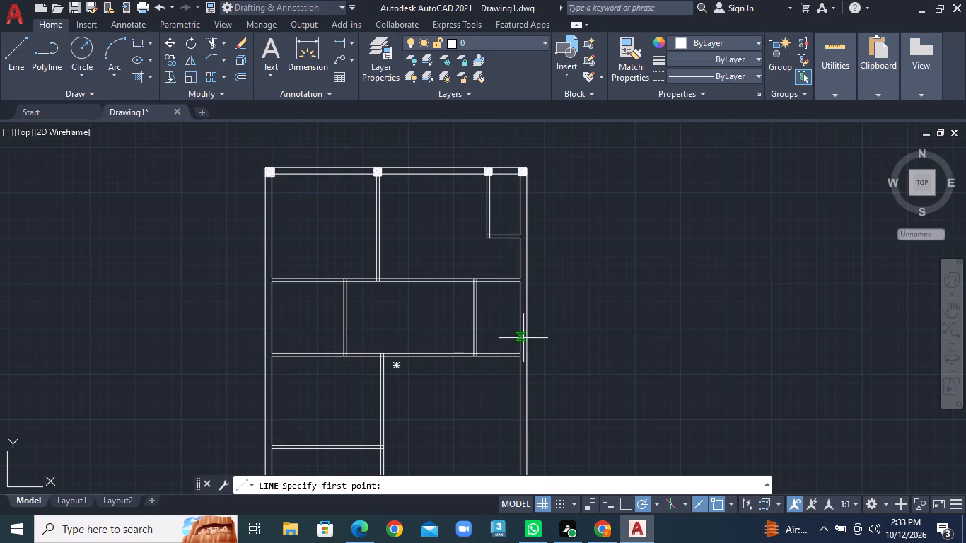
scroll(508, 274, "up", 1)
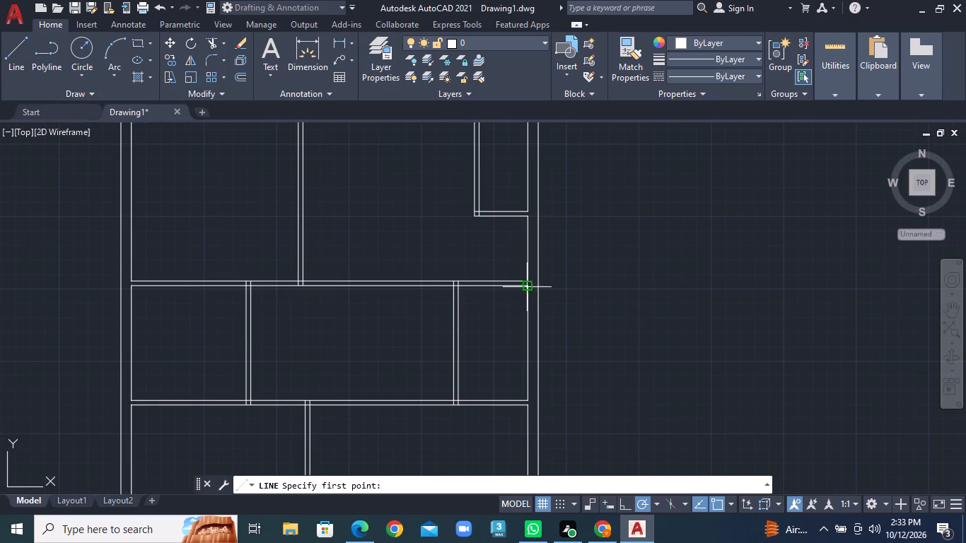
scroll(527, 287, "up", 2)
middle_click_drag(527, 287, 421, 371)
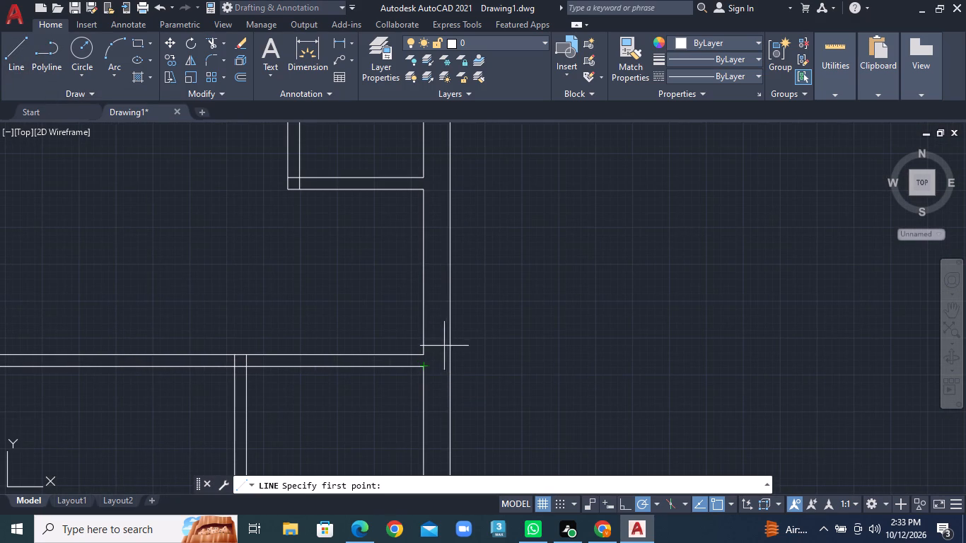
left_click(450, 340)
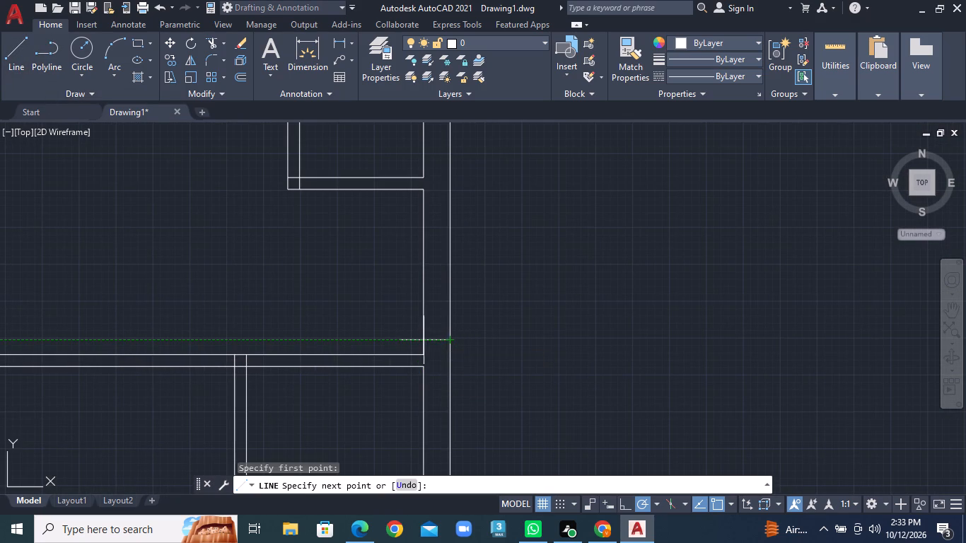
left_click(409, 339)
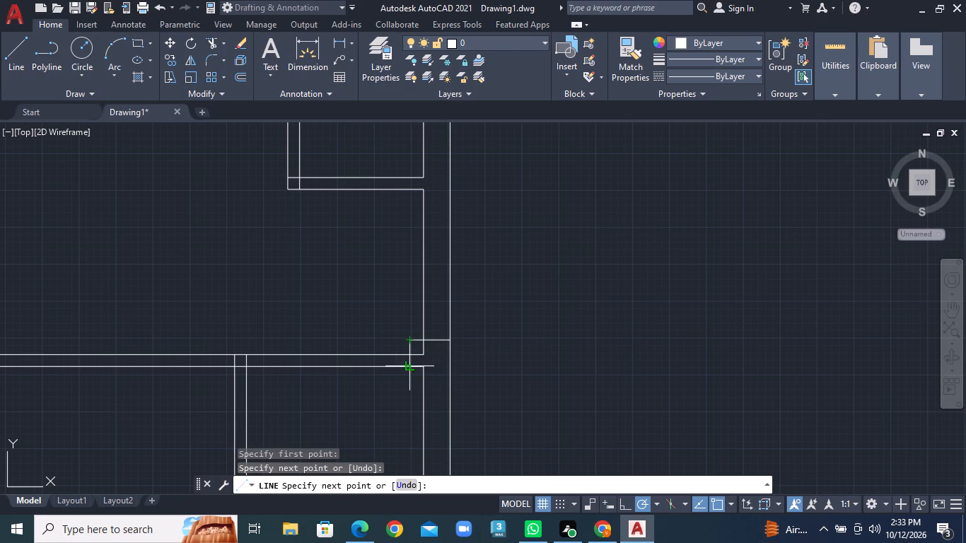
left_click(409, 378)
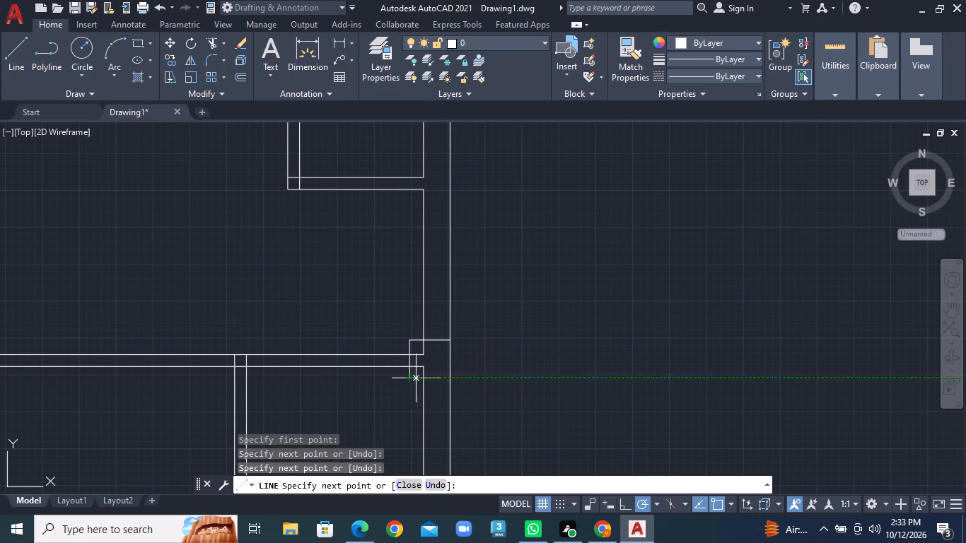
left_click(449, 378)
right_click(449, 378)
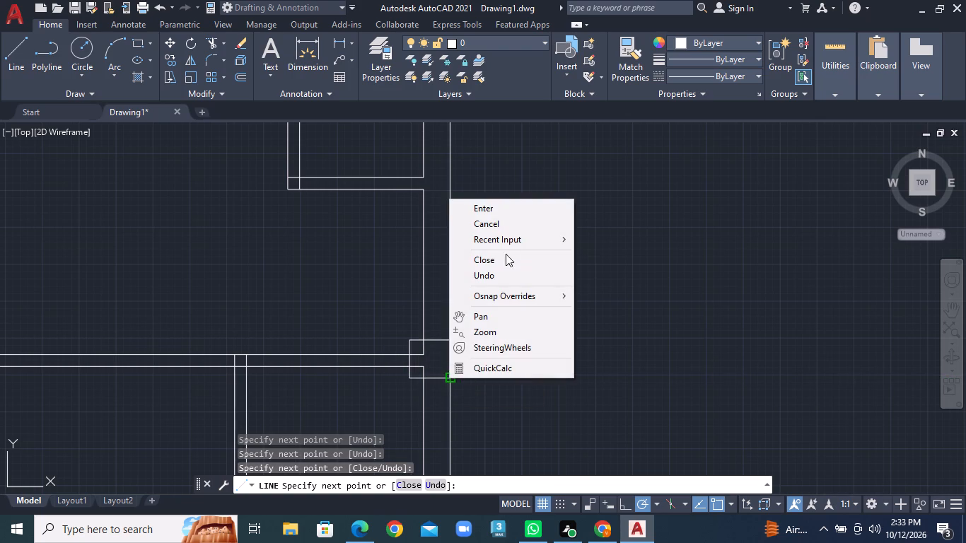
left_click(509, 207)
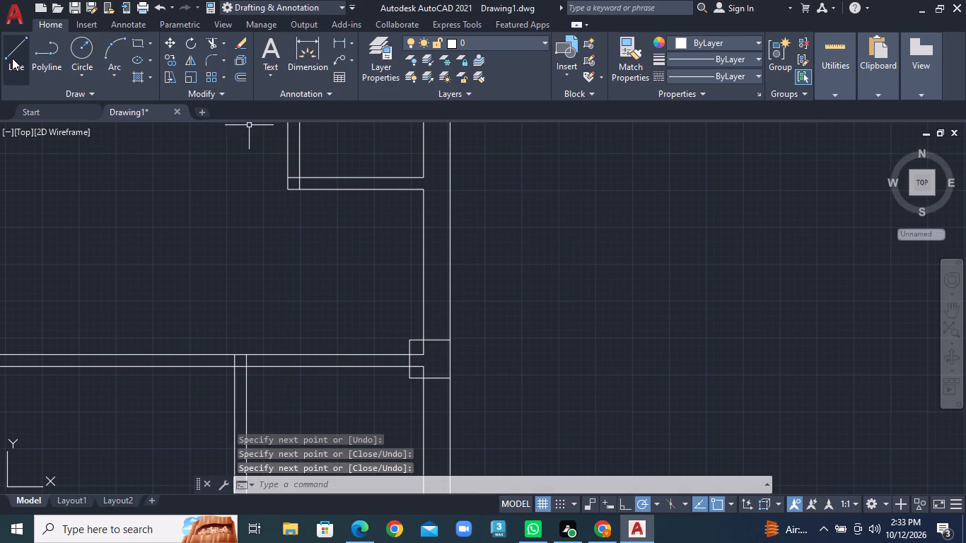
Draw a four-sided column outline around the junction of the upper horizontal partition and the middle row's eastern partition.
left_click(12, 58)
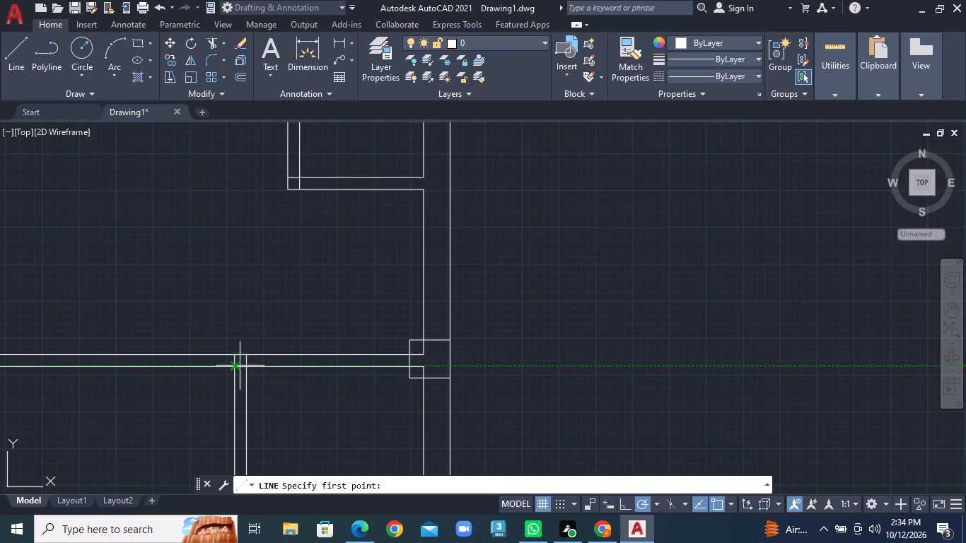
scroll(221, 348, "up", 2)
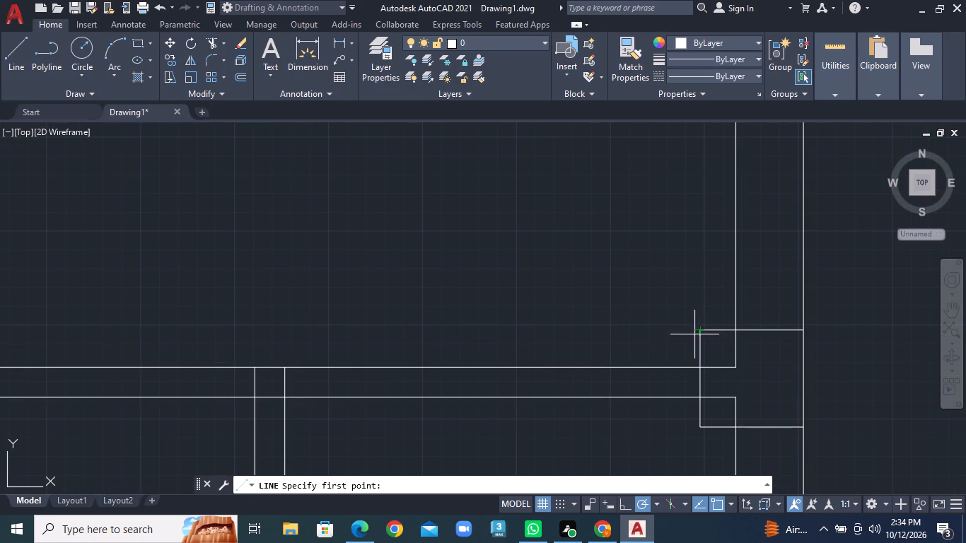
left_click(238, 344)
left_click(241, 419)
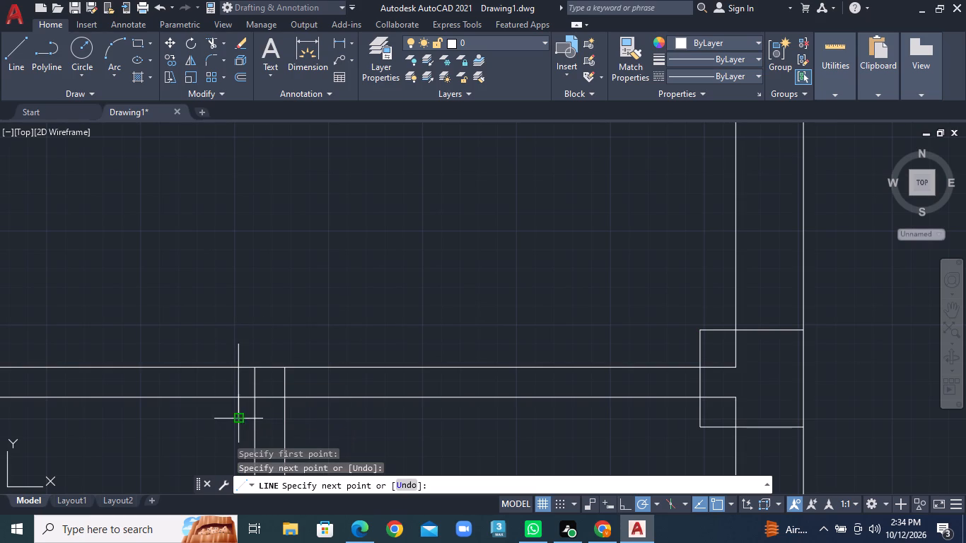
left_click(315, 424)
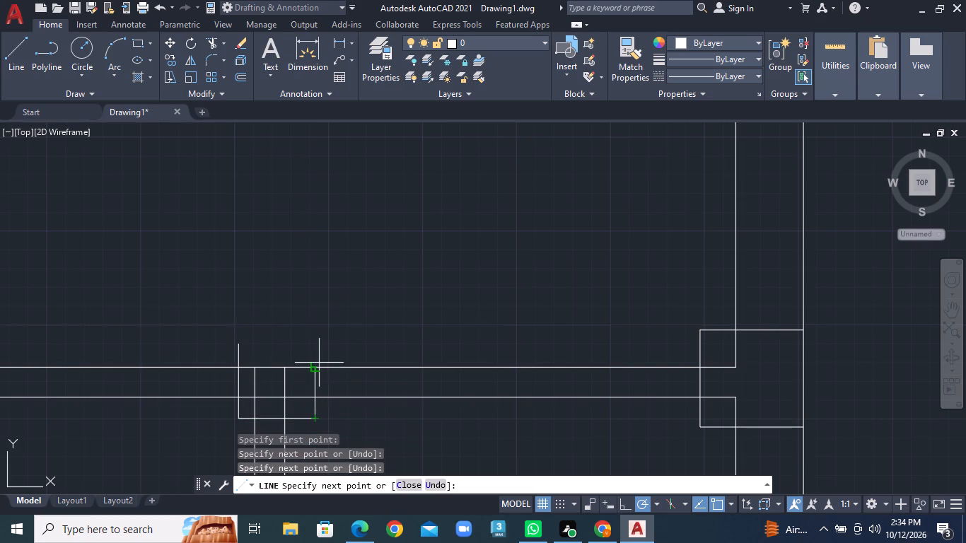
left_click(318, 348)
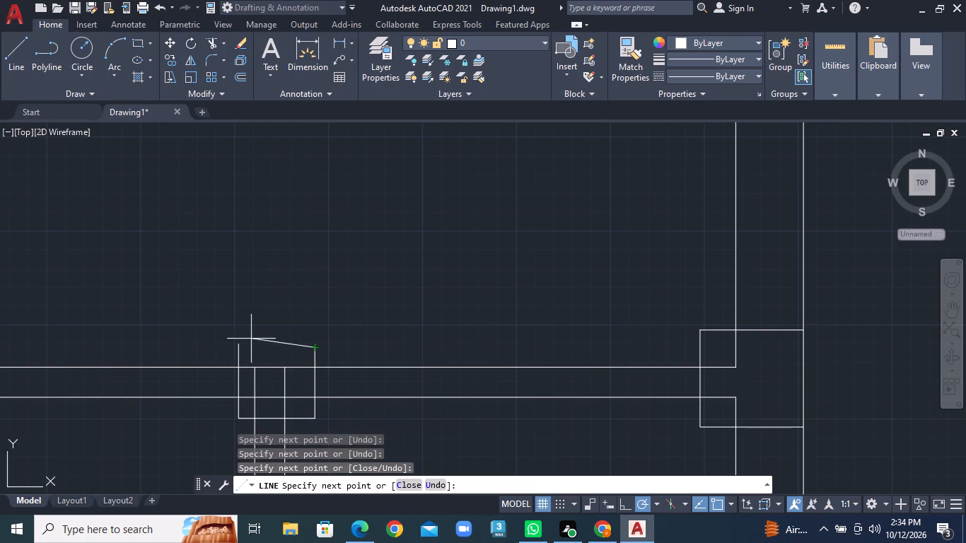
left_click(237, 346)
right_click(237, 346)
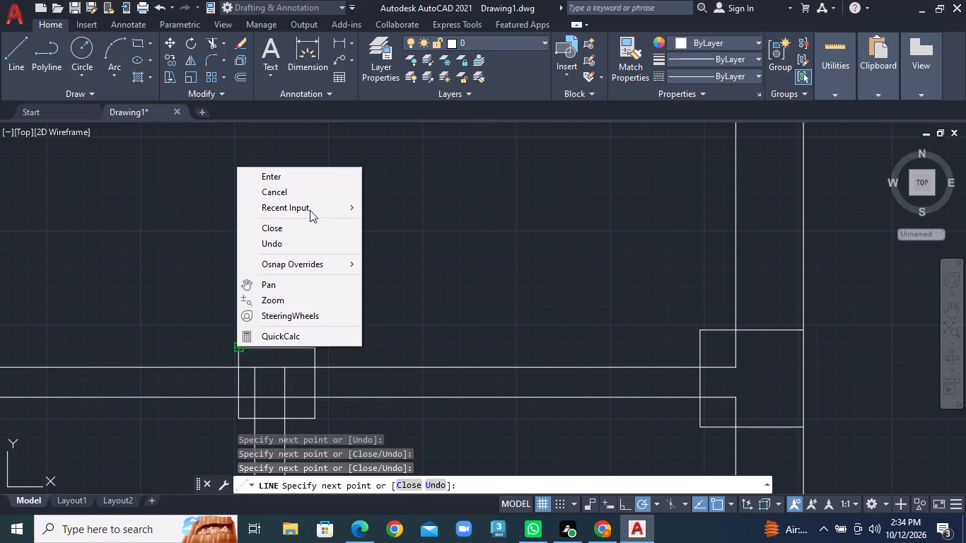
left_click(315, 180)
Draw a four-sided column outline around the junction of the north rooms' dividing partition and the upper horizontal partition.
scroll(349, 293, "down", 1)
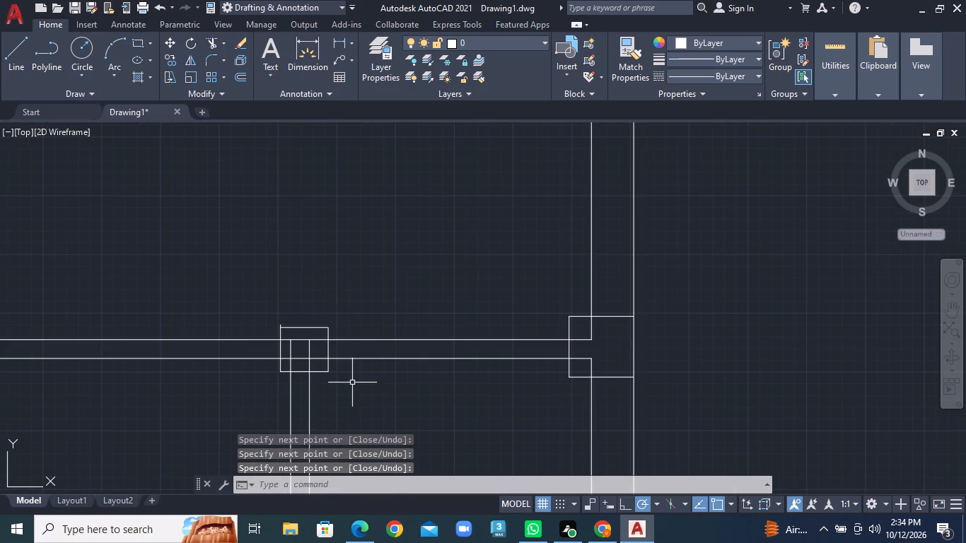
scroll(352, 383, "down", 1)
middle_click_drag(352, 383, 697, 334)
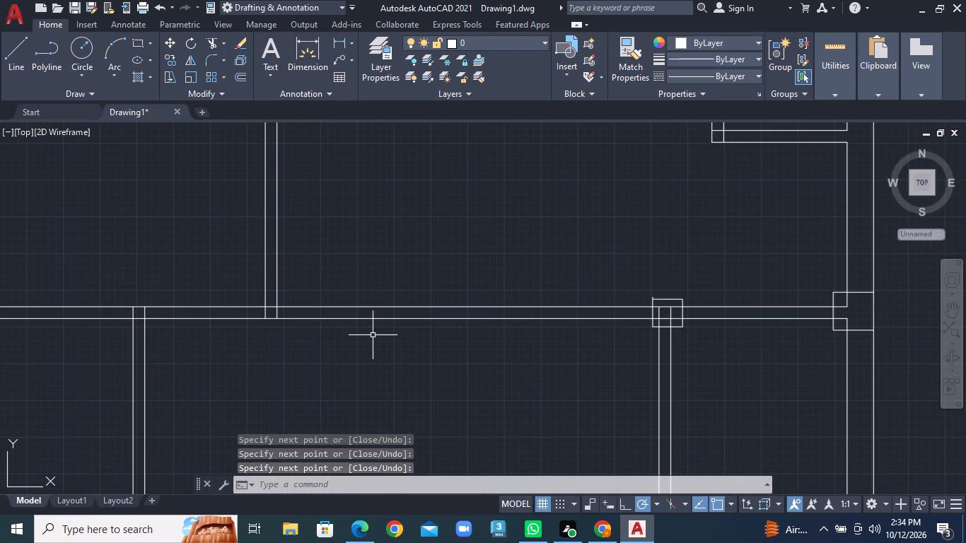
scroll(294, 334, "down", 2)
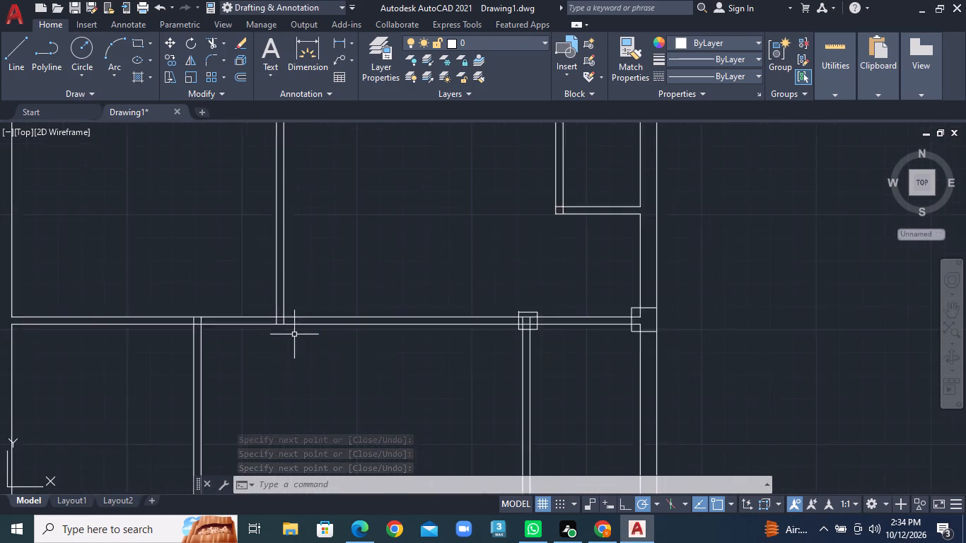
scroll(294, 334, "up", 1)
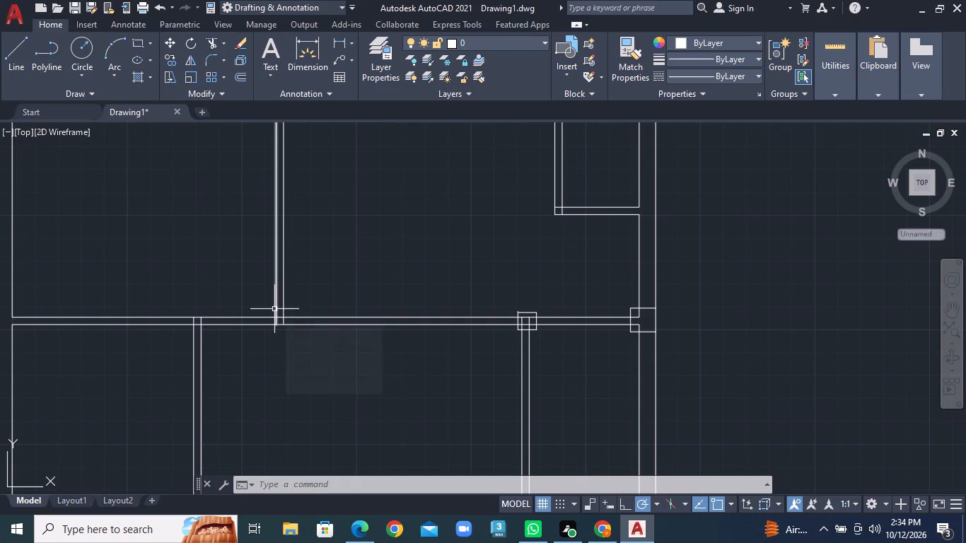
scroll(289, 324, "up", 1)
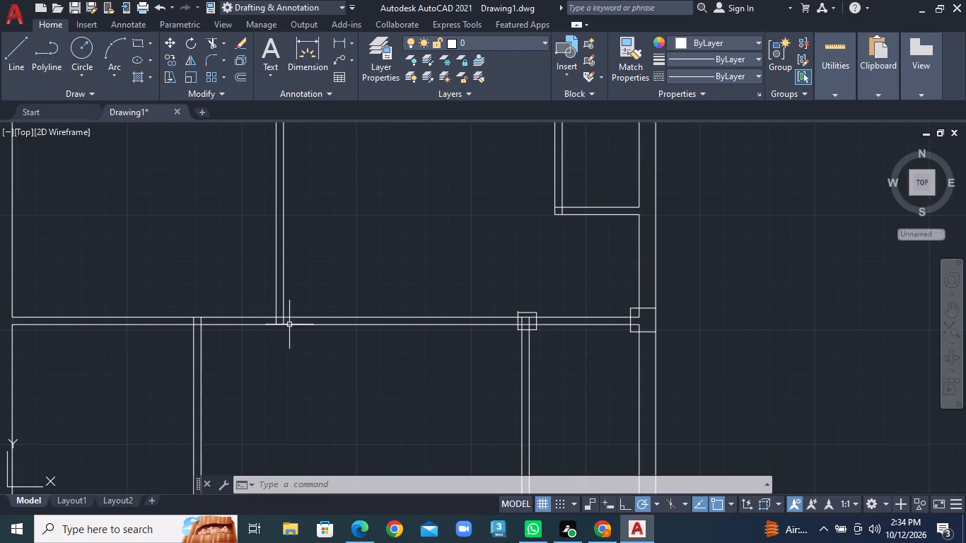
scroll(289, 324, "up", 2)
middle_click_drag(289, 324, 328, 341)
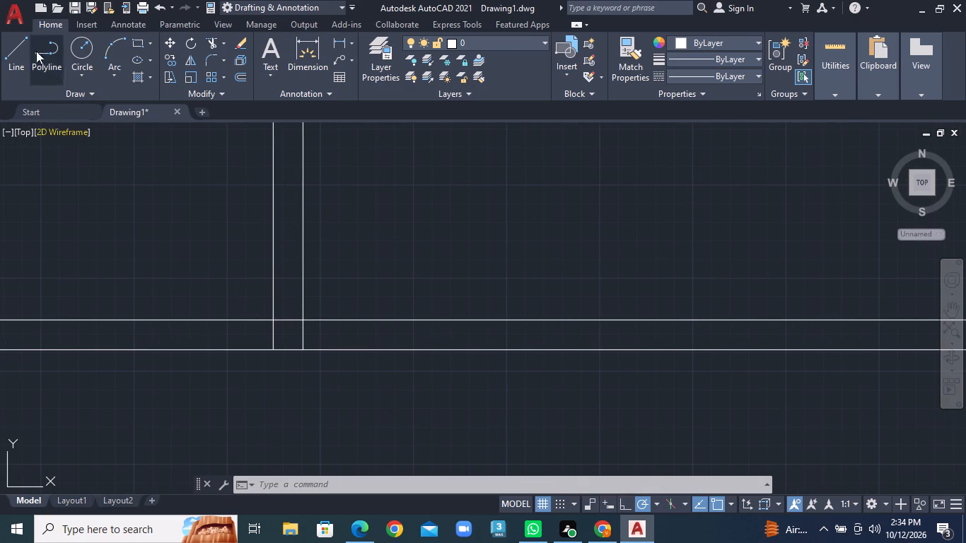
left_click(18, 51)
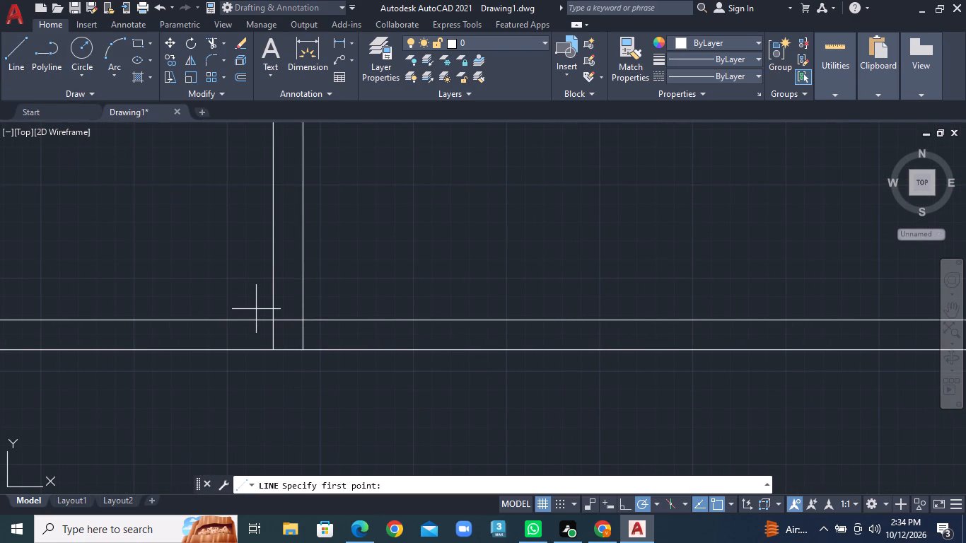
double_click(259, 300)
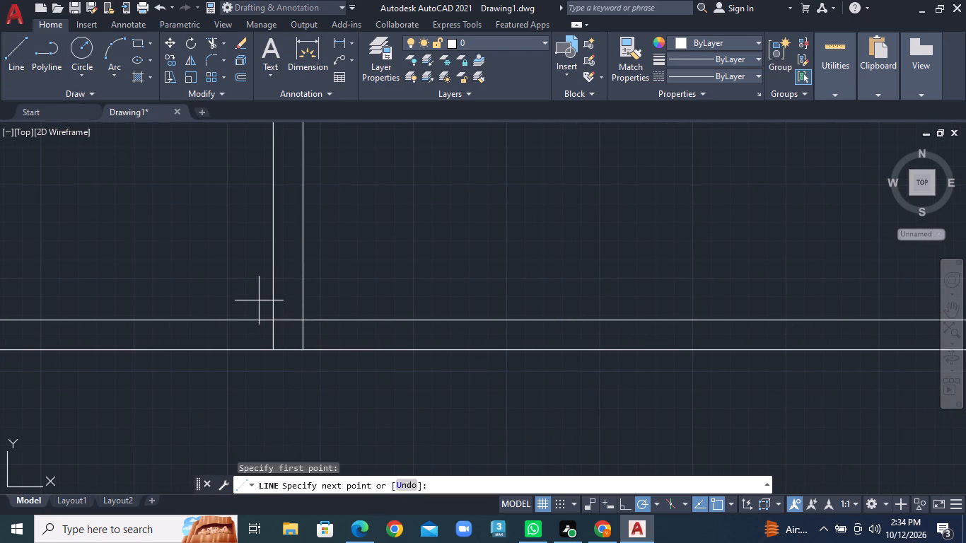
left_click(323, 303)
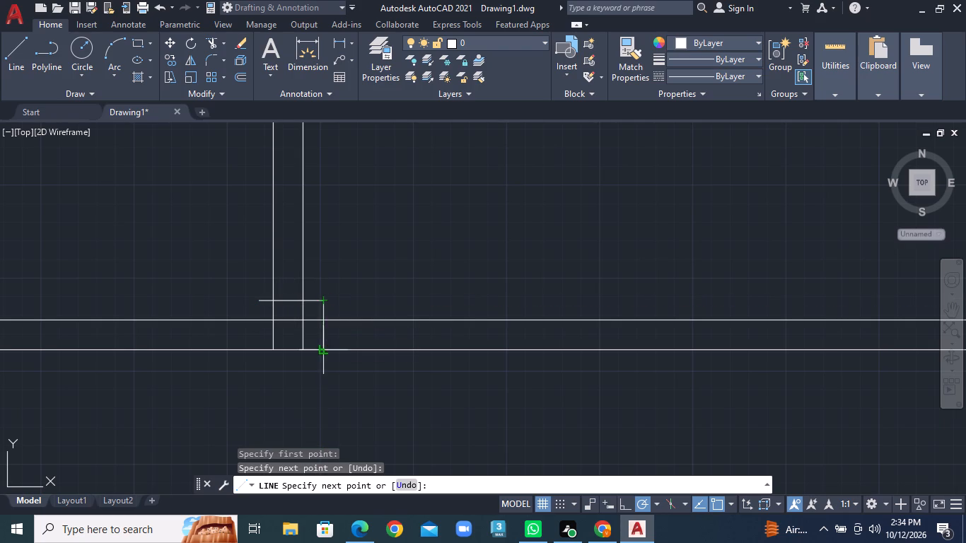
left_click(322, 363)
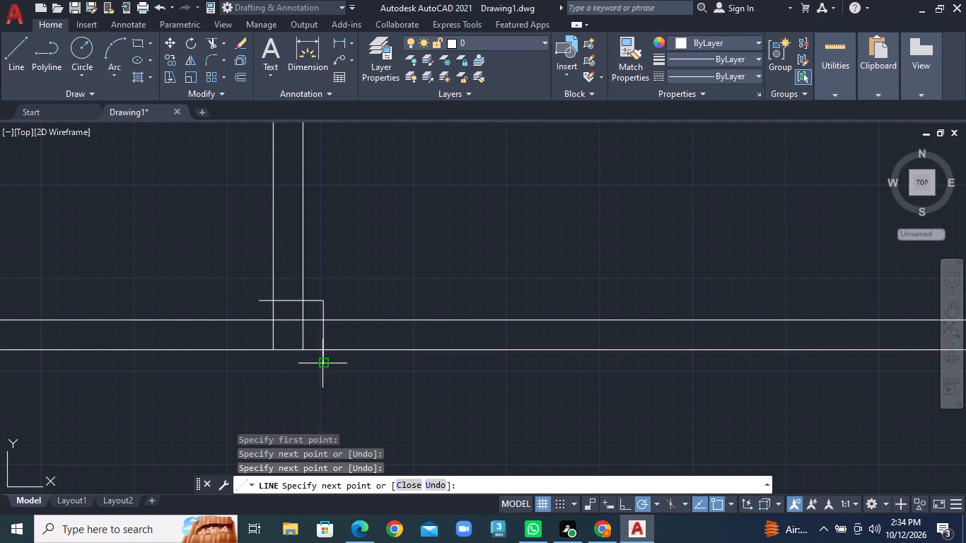
left_click(262, 361)
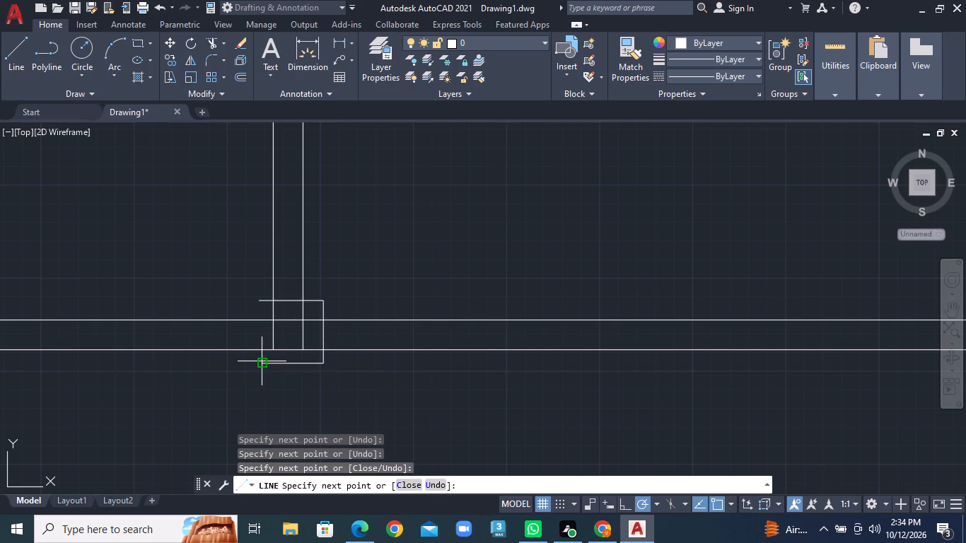
left_click(262, 300)
right_click(262, 300)
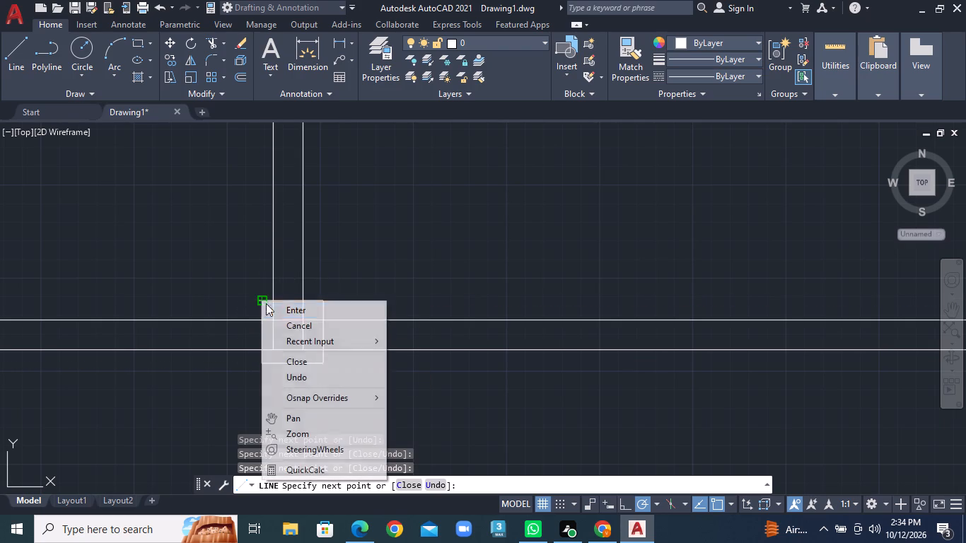
left_click(276, 307)
Hatch every part of the column where the north rooms' dividing partition meets the upper horizontal partition with the ANSI31 pattern.
type("HA")
key("space")
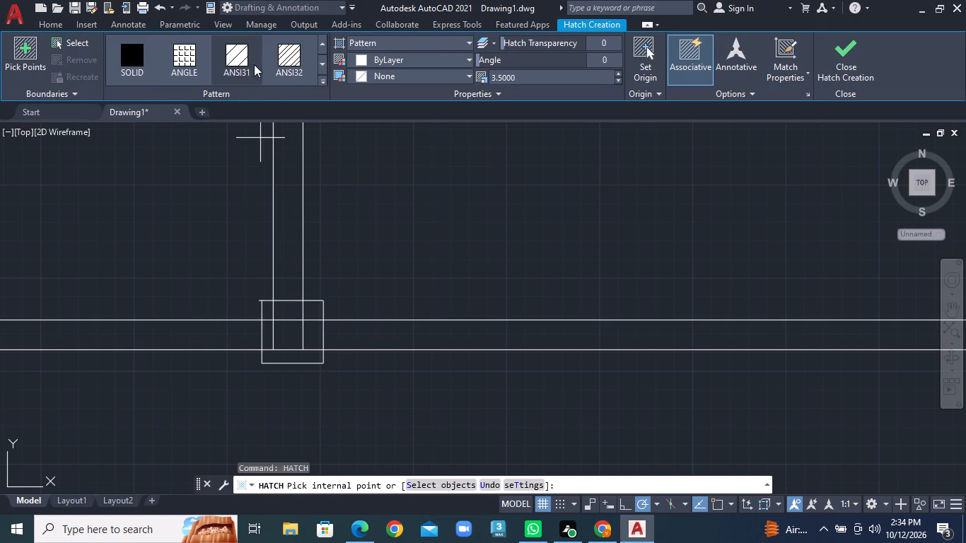
left_click(233, 57)
scroll(332, 299, "up", 2)
left_click(251, 339)
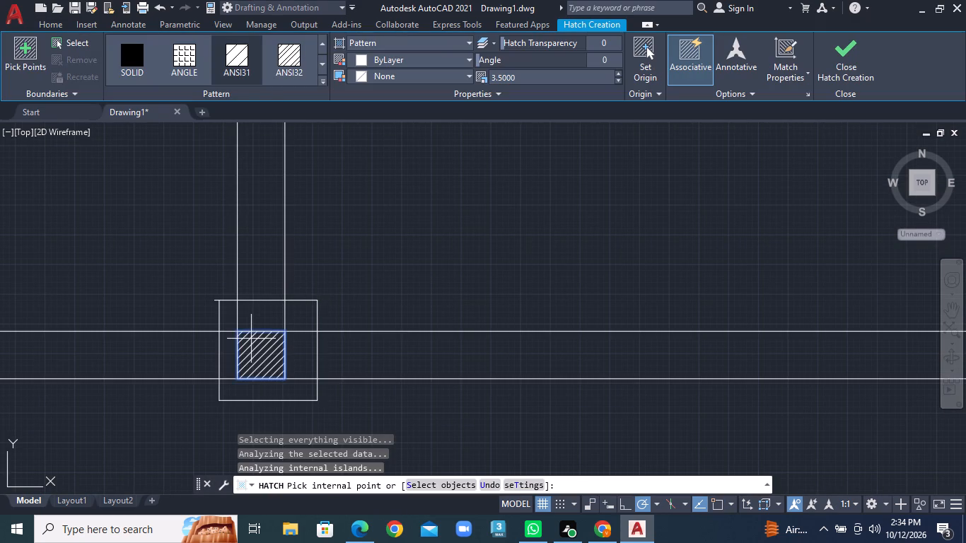
left_click(261, 306)
left_click(230, 310)
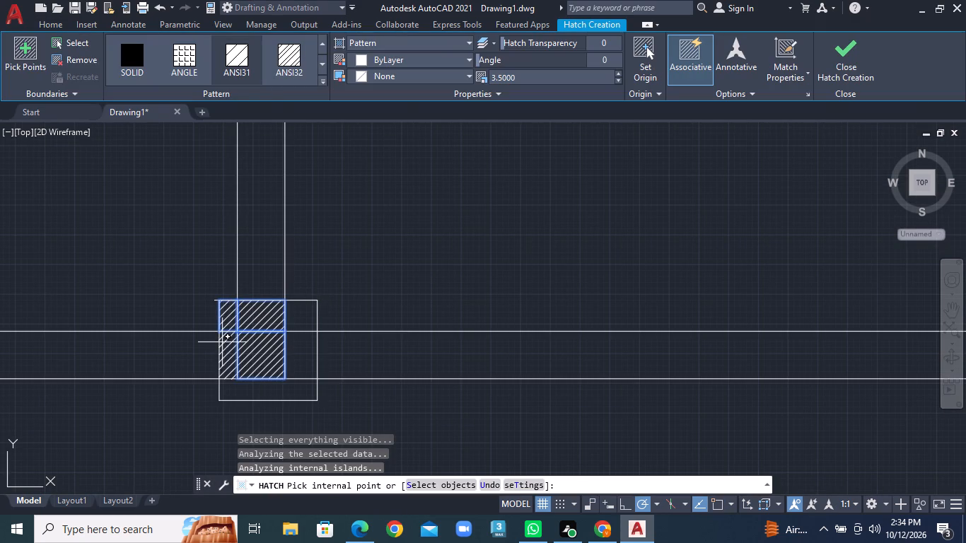
left_click(222, 342)
left_click(229, 383)
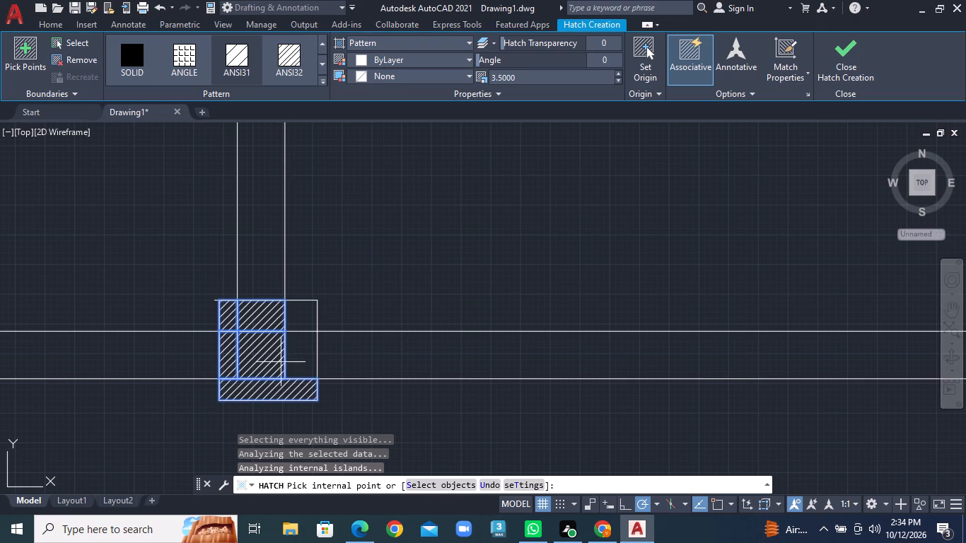
left_click(290, 359)
left_click(299, 317)
Add ANSI31 hatch to all three parts of the column where the upper horizontal partition meets the east wall.
scroll(395, 337, "down", 4)
middle_click_drag(236, 378, 486, 383)
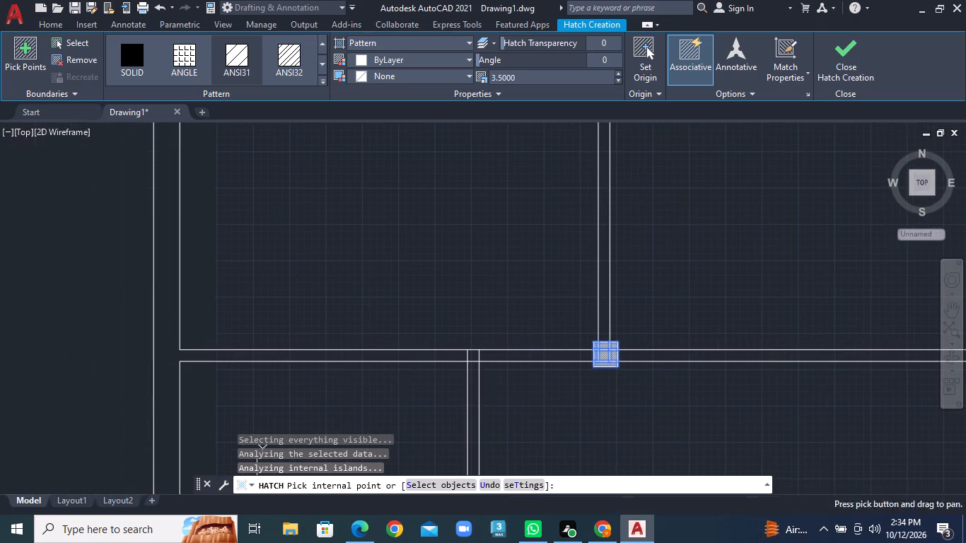
middle_click_drag(689, 404, 202, 400)
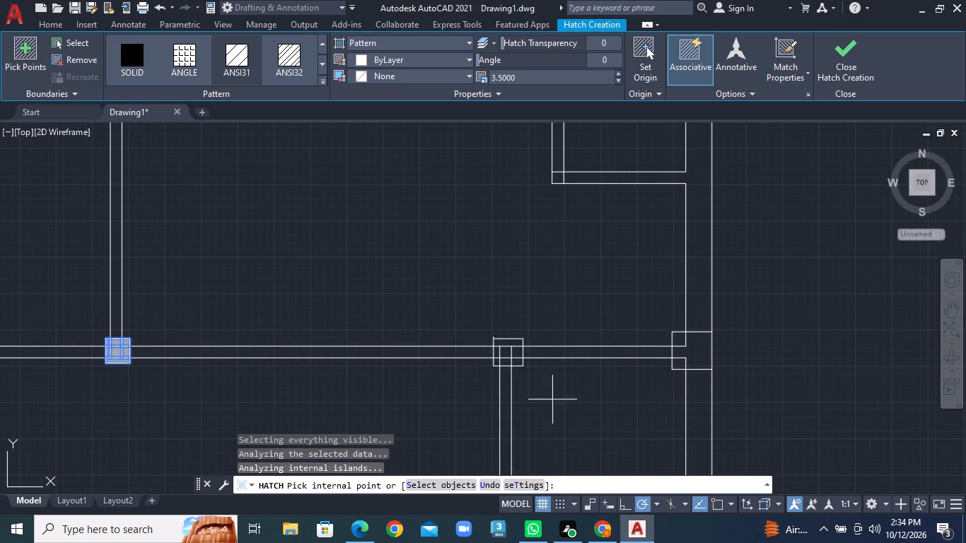
left_click(699, 360)
scroll(691, 345, "up", 2)
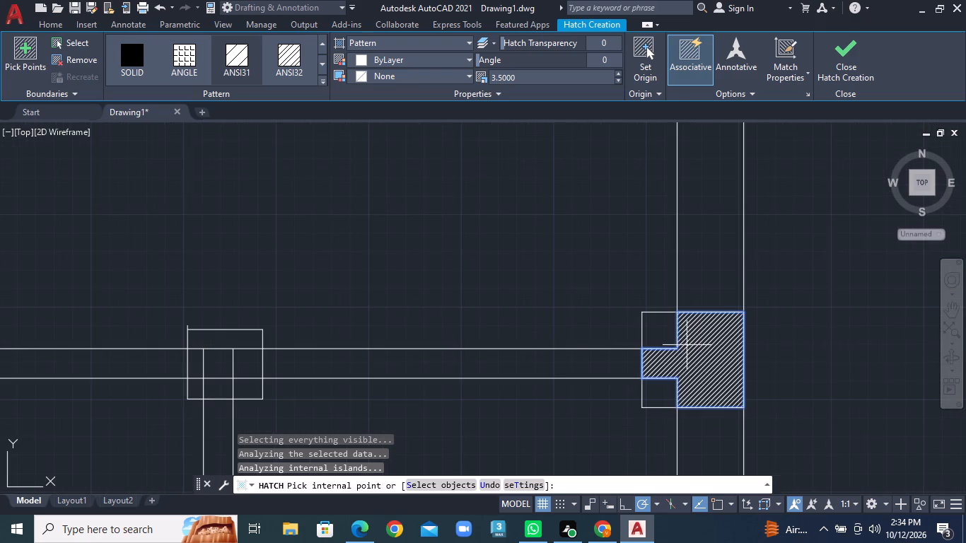
left_click(662, 339)
left_click(661, 402)
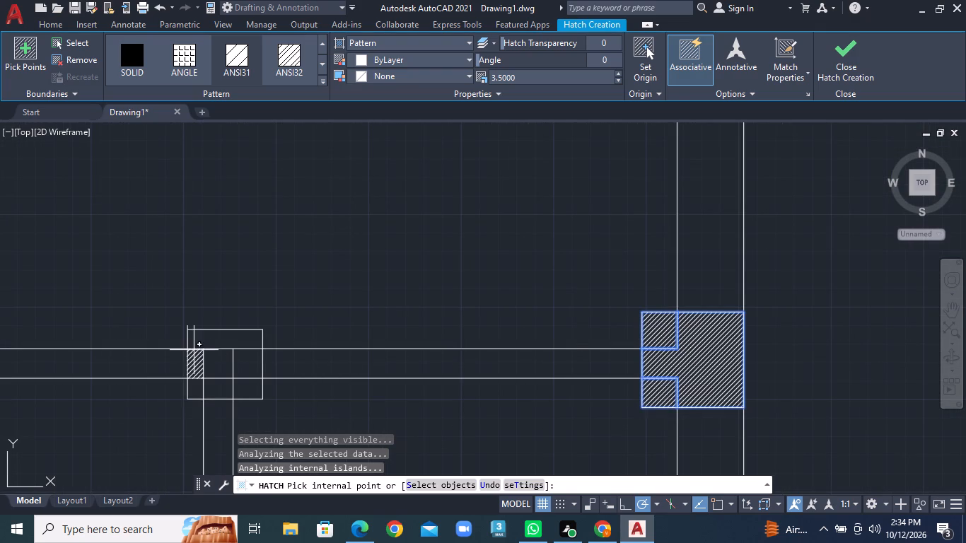
Add ANSI31 hatch to every part of the column at the upper horizontal partition and the middle row's eastern partition.
left_click(211, 339)
left_click(213, 360)
left_click(248, 363)
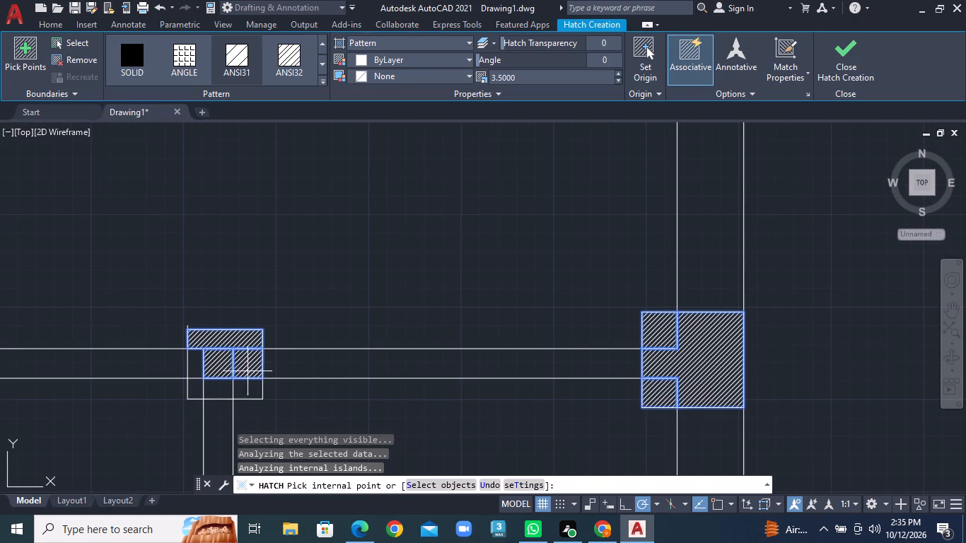
left_click(245, 390)
left_click(218, 389)
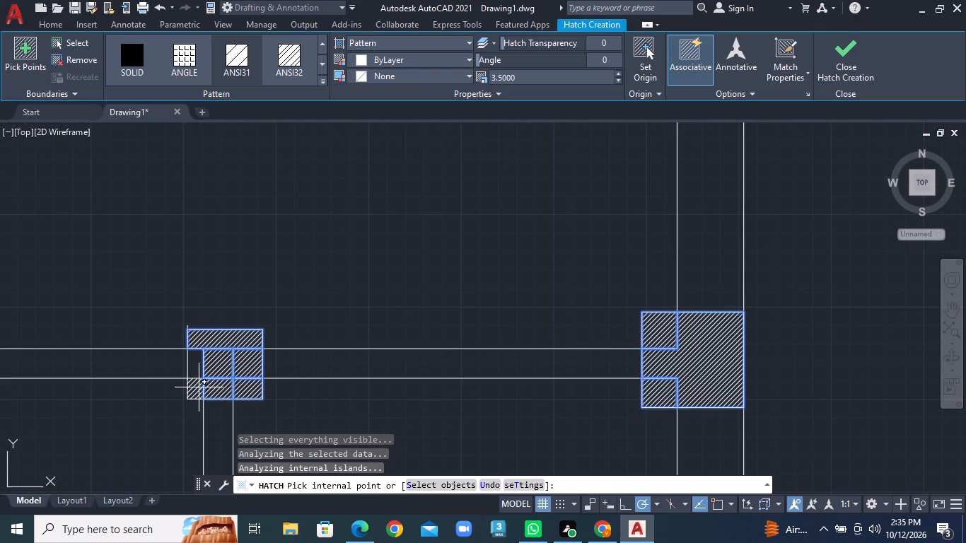
left_click(199, 387)
left_click(199, 368)
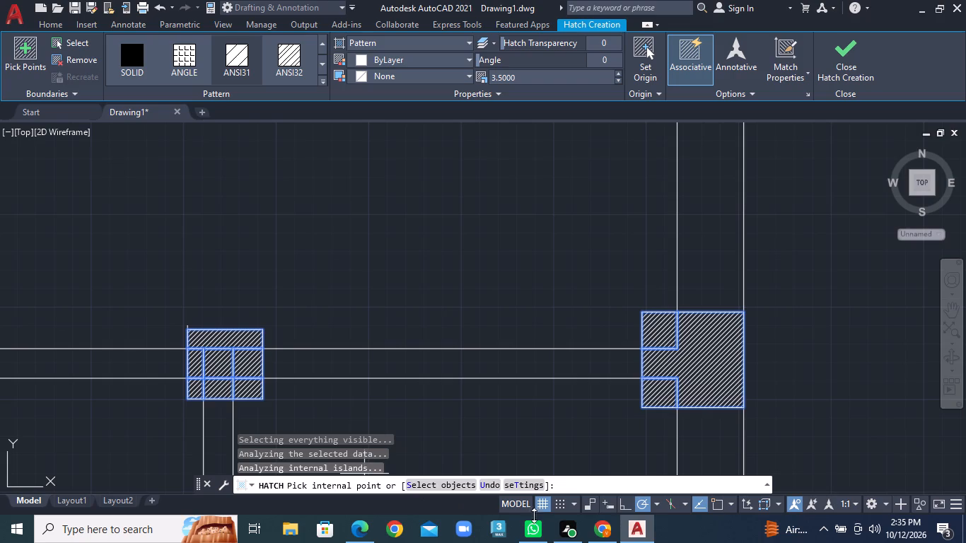
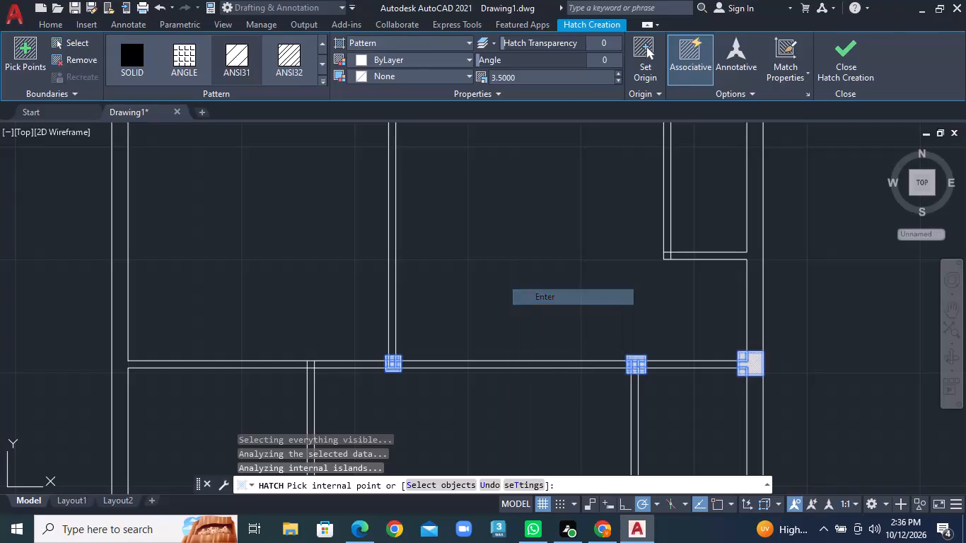
Draw a three-line column outline about 1'-3 1/2" wide around the junction of the upper horizontal partition and the west wall.
middle_click_drag(139, 356, 298, 357)
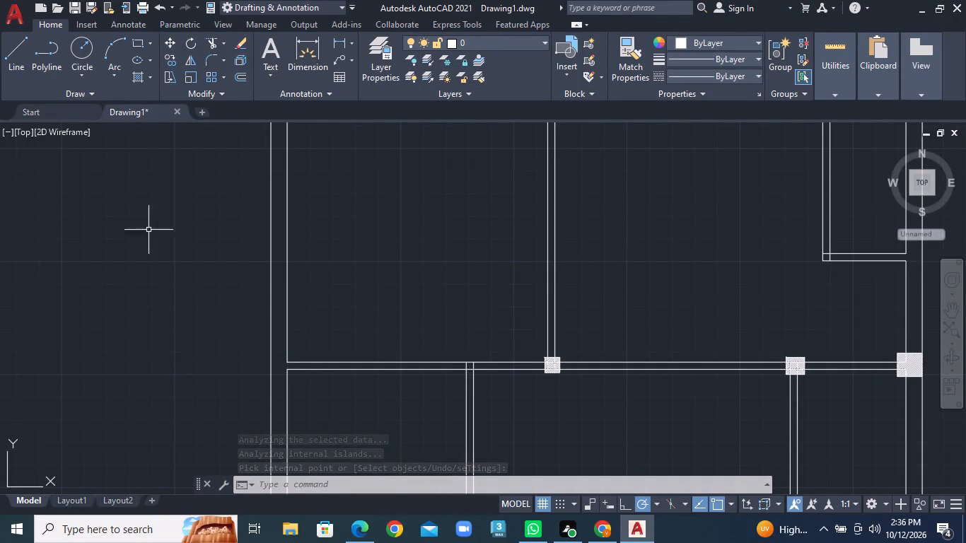
left_click(13, 49)
scroll(429, 373, "up", 1)
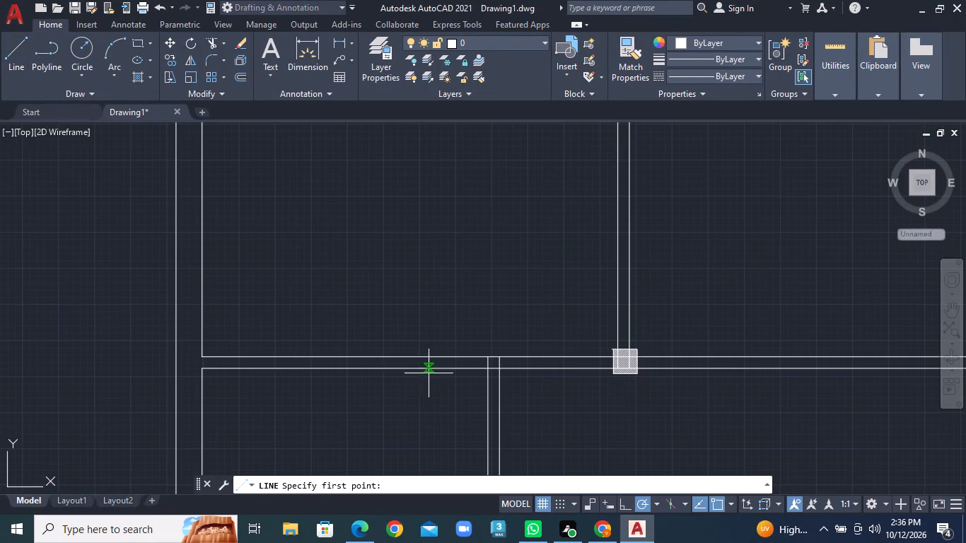
middle_click_drag(399, 383, 486, 374)
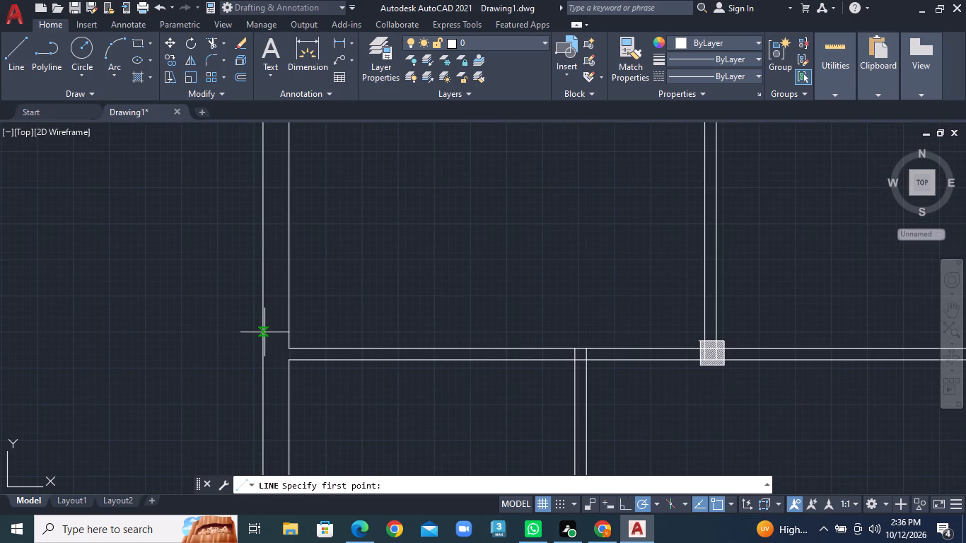
left_click(264, 332)
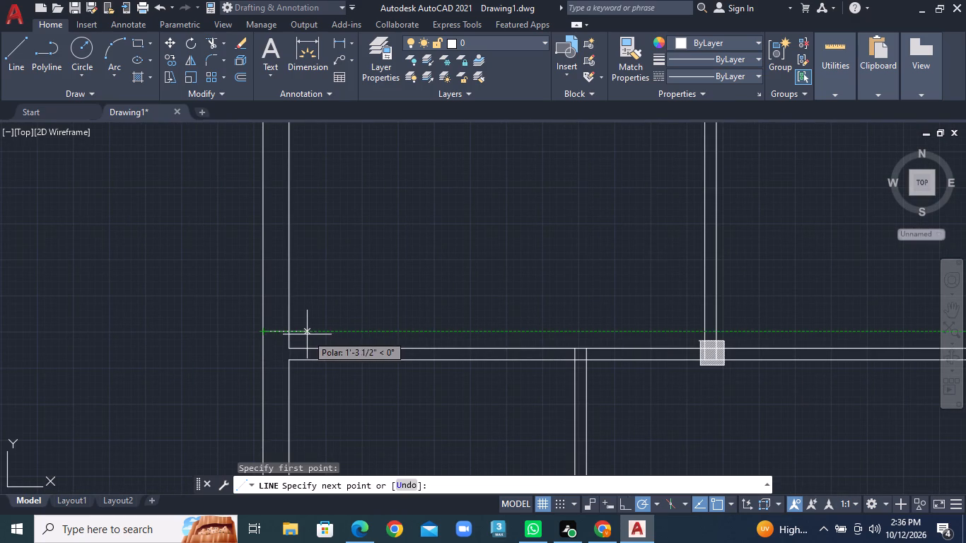
left_click(307, 334)
left_click(311, 373)
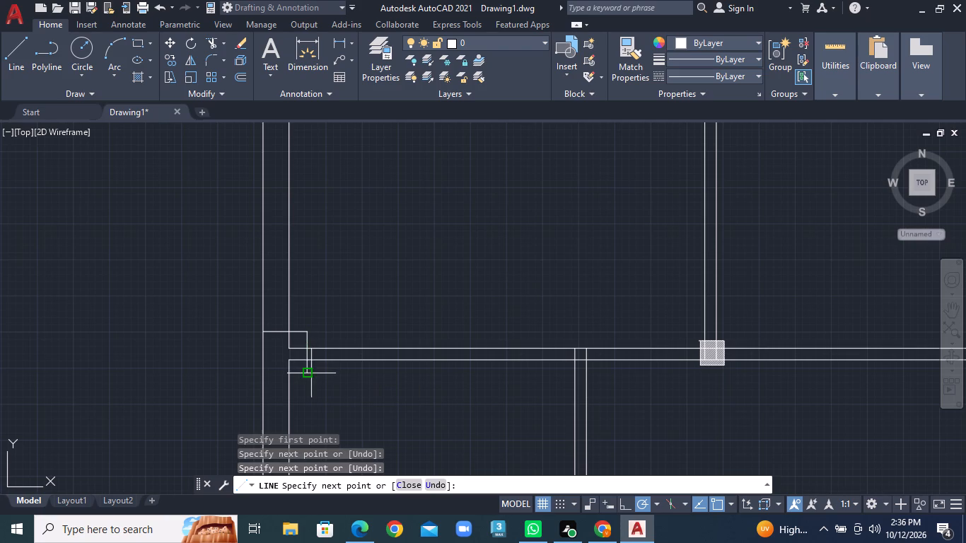
left_click(267, 372)
right_click(267, 372)
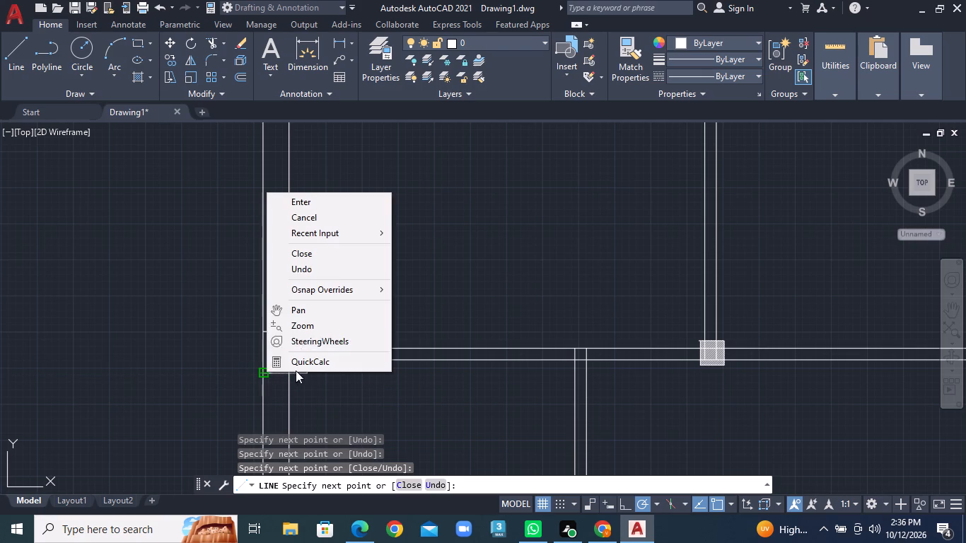
left_click(343, 201)
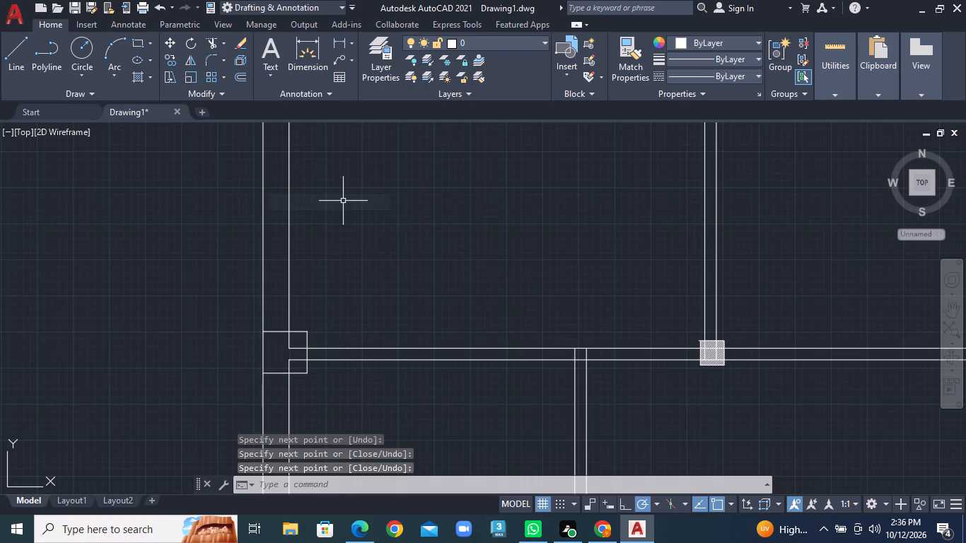
Hatch all three parts of the column where the upper horizontal partition meets the west wall with the ANSI31 pattern.
type("HA")
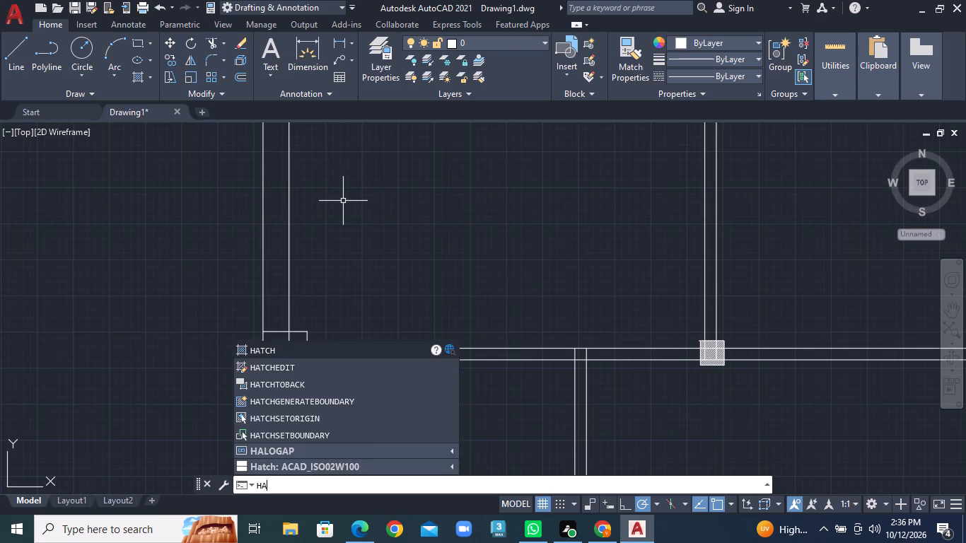
key("Return")
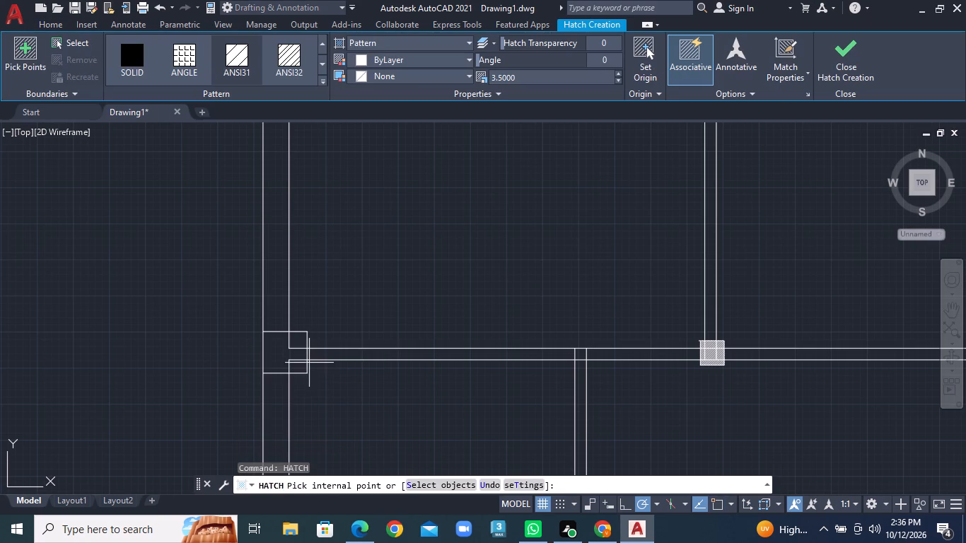
scroll(309, 363, "up", 1)
left_click(228, 52)
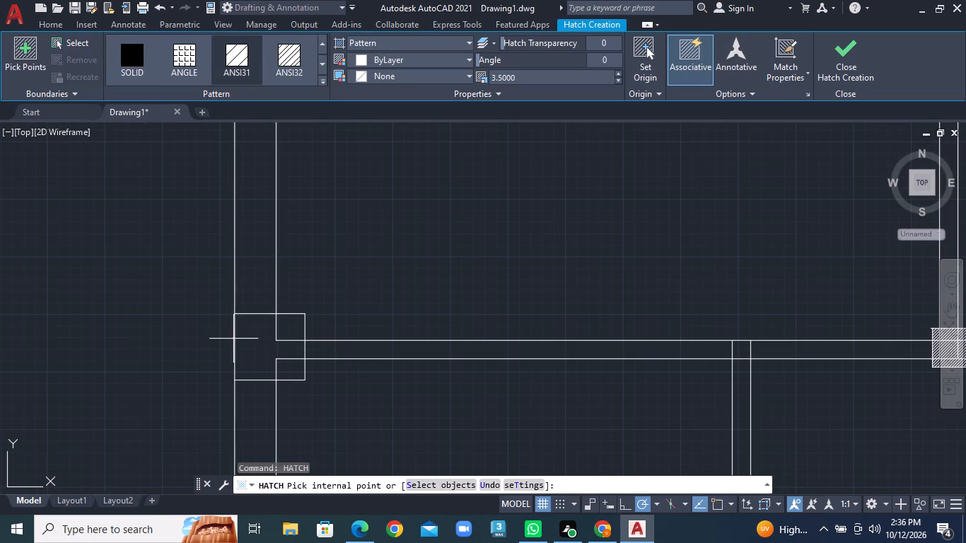
left_click(260, 358)
left_click(293, 333)
left_click(284, 373)
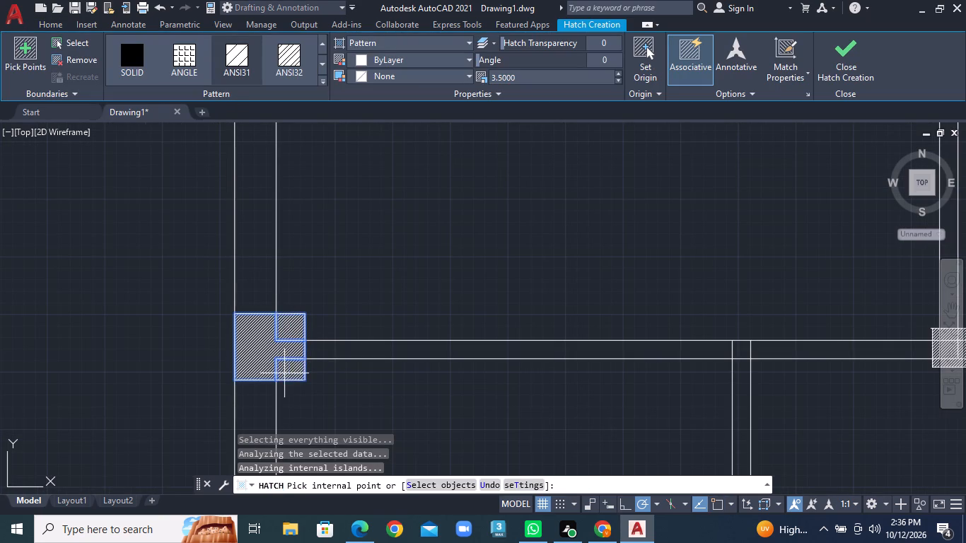
scroll(515, 356, "down", 4)
right_click(359, 324)
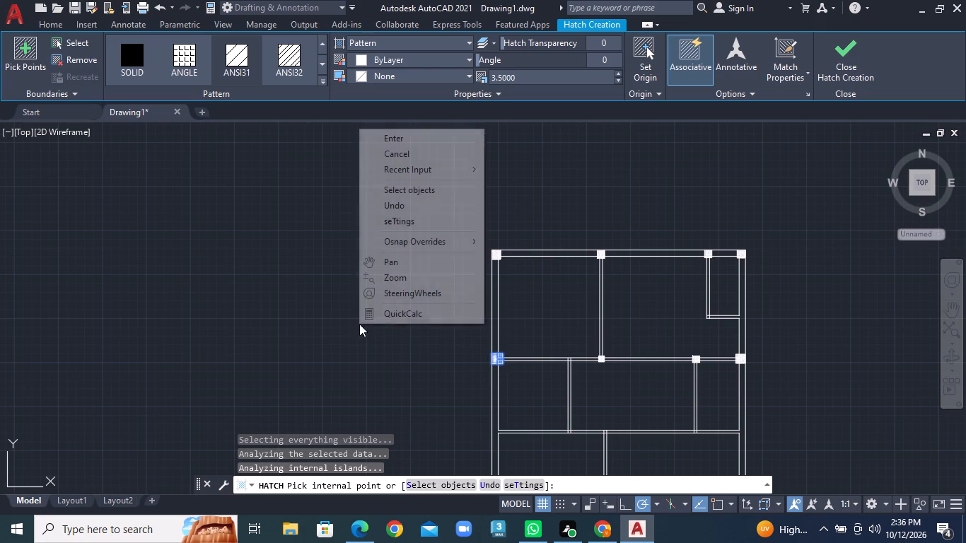
left_click(407, 140)
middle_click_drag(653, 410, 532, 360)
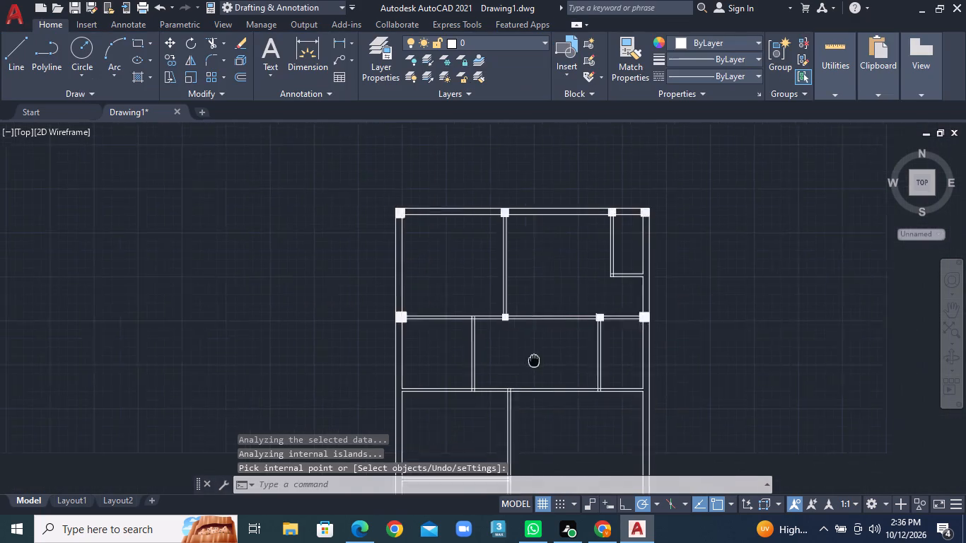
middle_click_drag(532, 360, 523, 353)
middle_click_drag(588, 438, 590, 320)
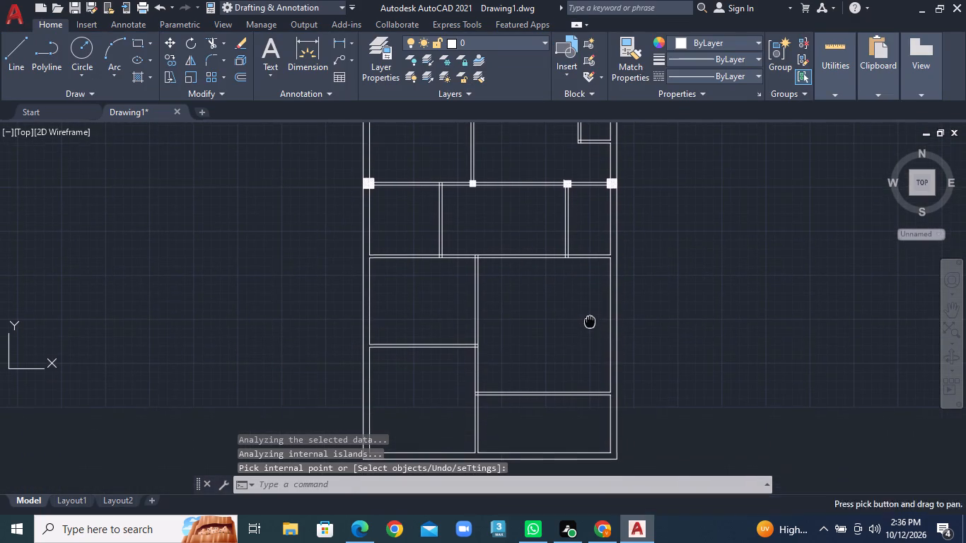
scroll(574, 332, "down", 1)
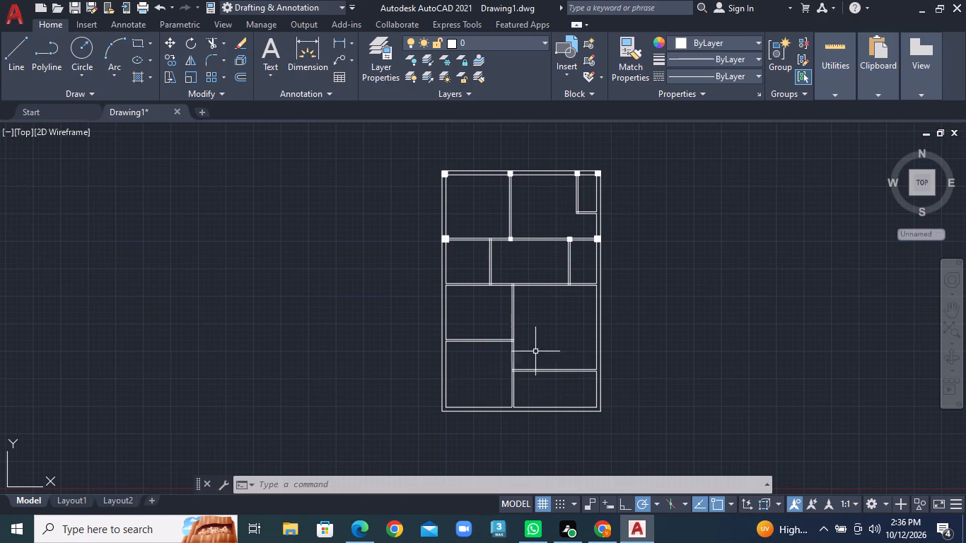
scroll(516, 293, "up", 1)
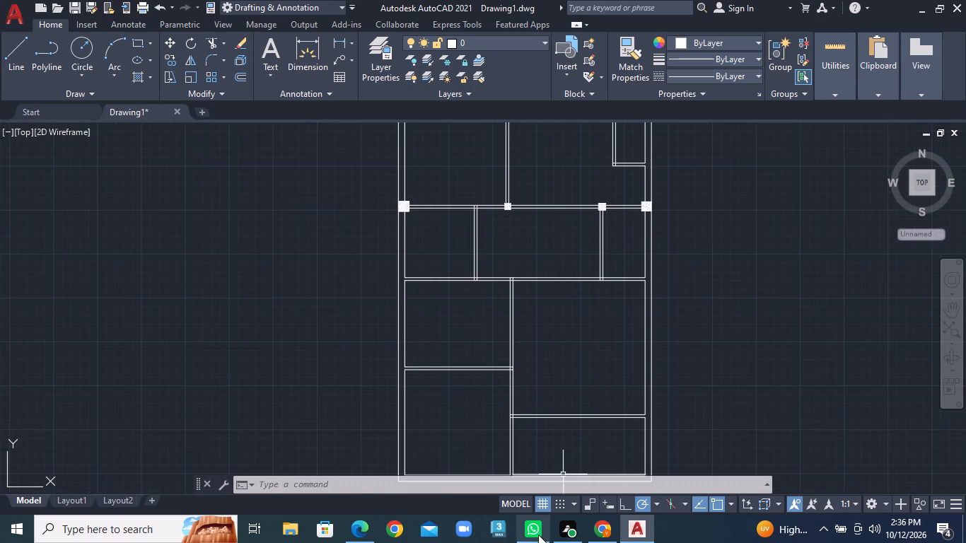
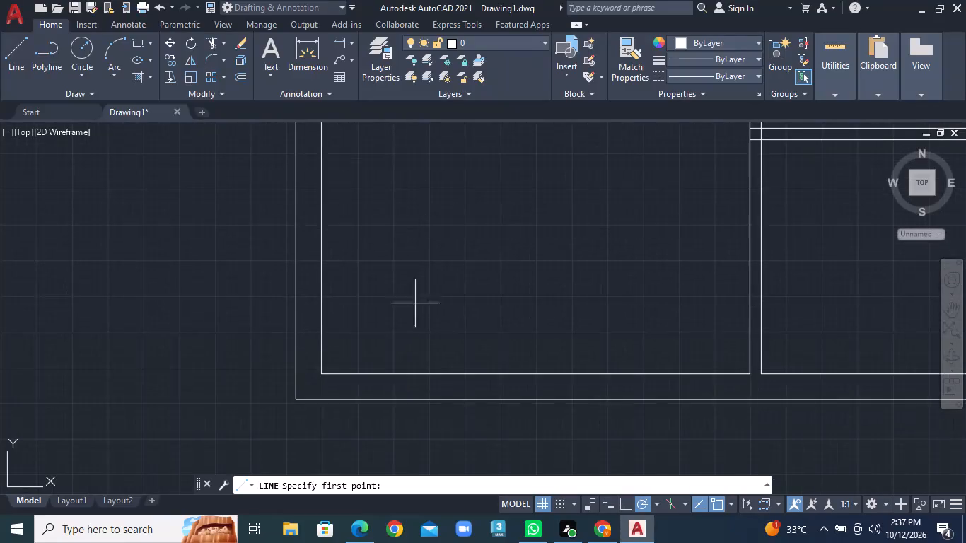
Draw a two-line column outline enclosing the southwest corner of the outer walls, ending on the south wall's outer line.
left_click(296, 359)
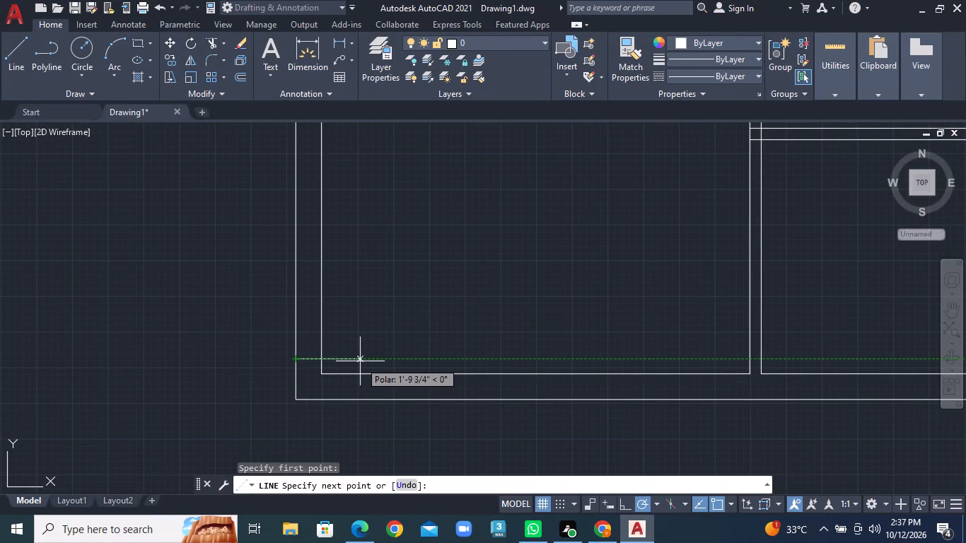
left_click(339, 363)
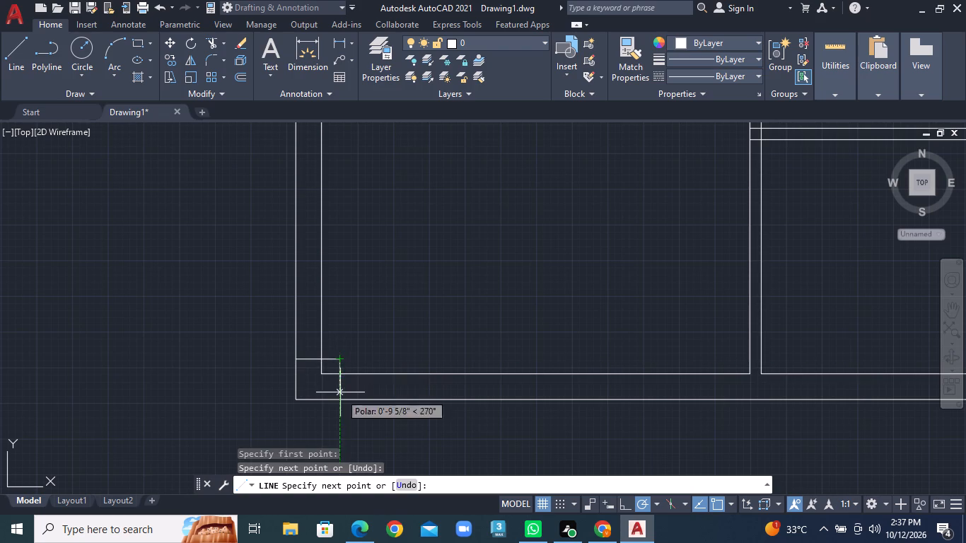
left_click(340, 399)
right_click(340, 399)
left_click(381, 224)
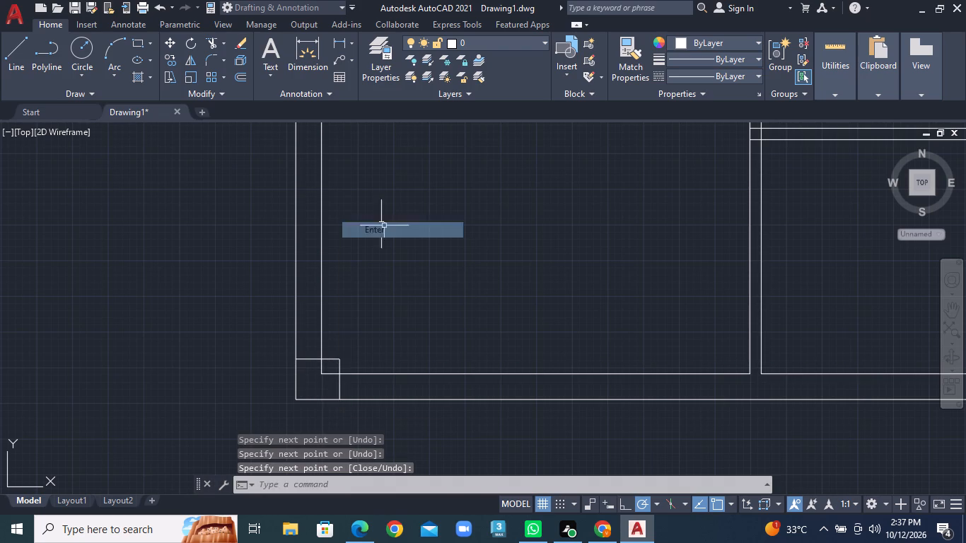
Hatch both parts of the southwest corner column with the ANSI31 pattern.
scroll(629, 345, "down", 1)
type("HA")
key("Return")
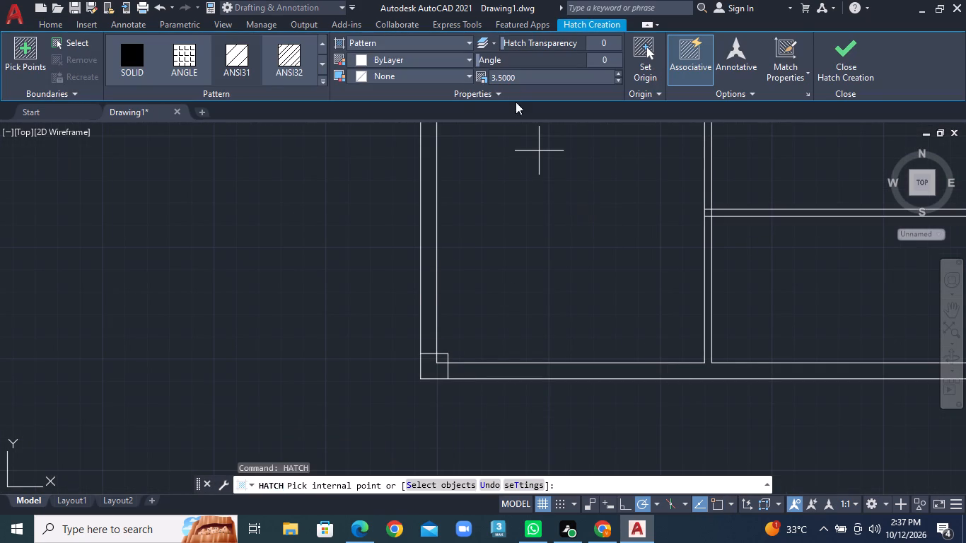
left_click(235, 59)
scroll(440, 349, "up", 1)
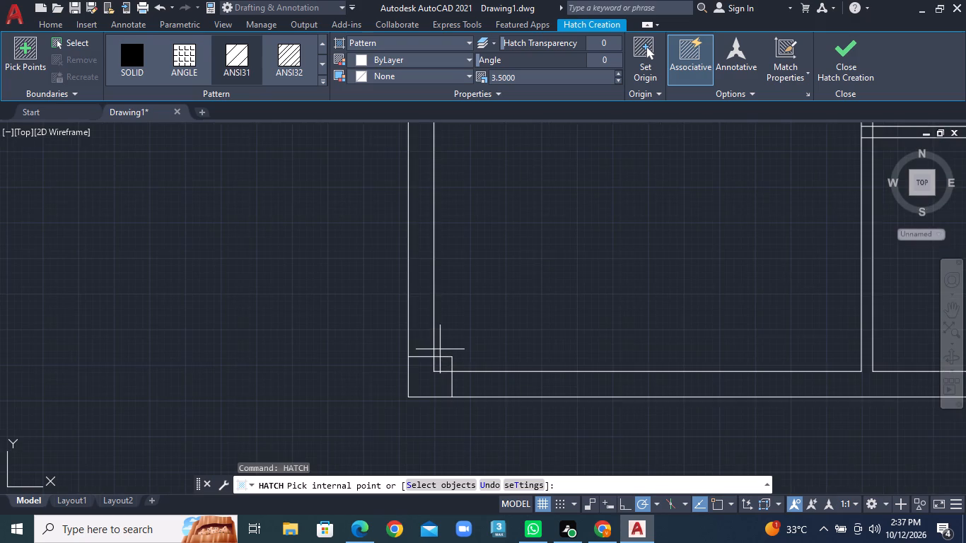
scroll(440, 351, "up", 1)
left_click(440, 368)
left_click(407, 387)
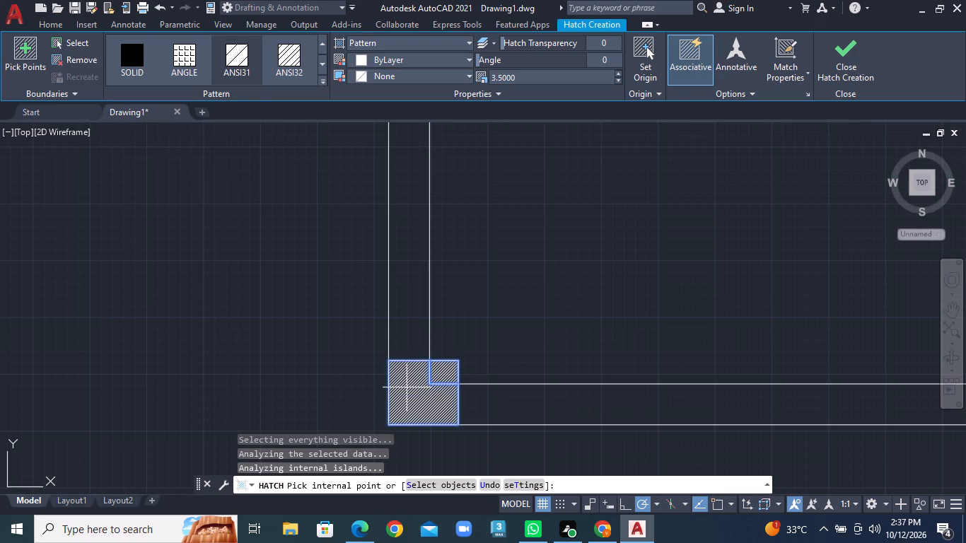
scroll(557, 408, "down", 2)
scroll(557, 408, "up", 1)
scroll(581, 407, "down", 1)
scroll(646, 396, "down", 2)
middle_click_drag(639, 373, 453, 329)
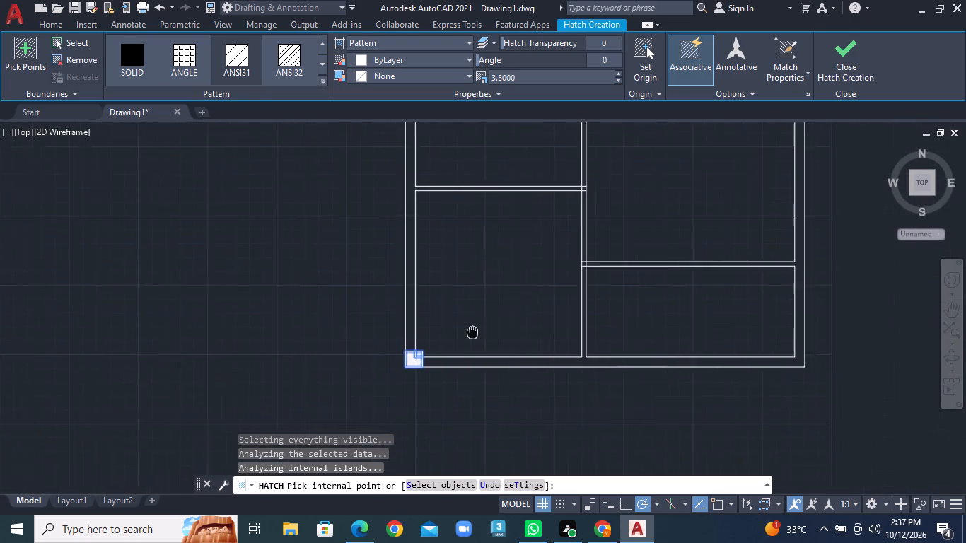
middle_click_drag(453, 329, 447, 329)
right_click(450, 324)
left_click(524, 132)
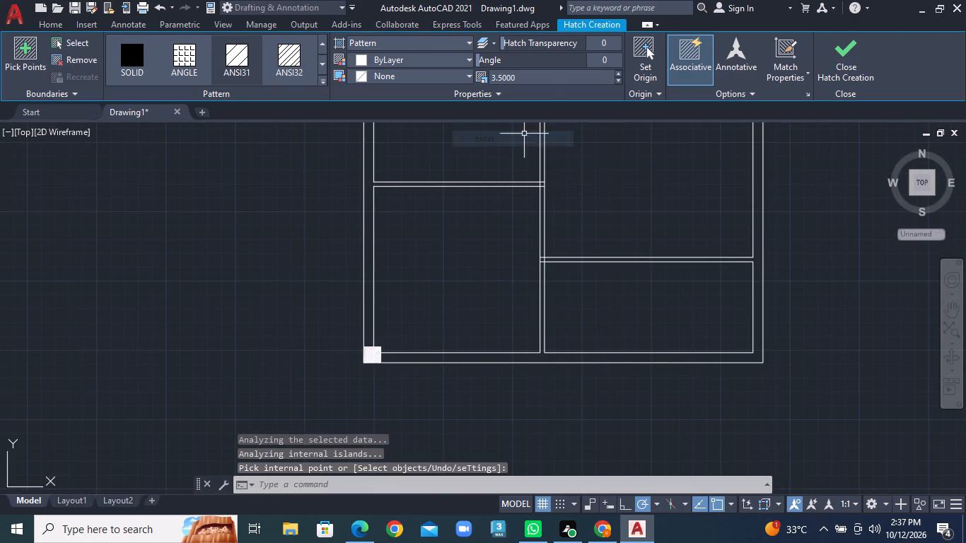
Examine the floor plan's wall corners and partition junctions to see where columns are still missing.
scroll(401, 331, "up", 2)
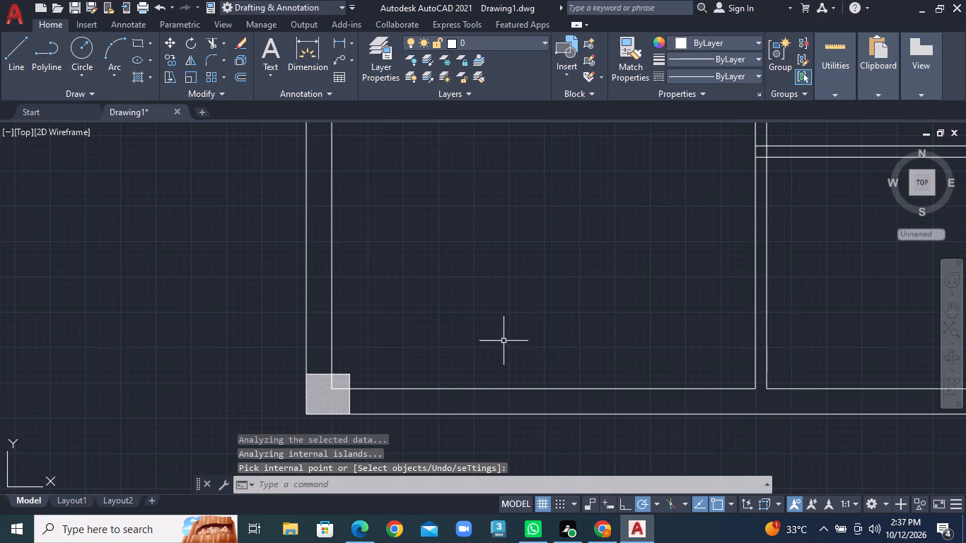
scroll(547, 339, "down", 2)
middle_click_drag(721, 330, 569, 457)
scroll(578, 283, "down", 4)
middle_click_drag(578, 283, 565, 299)
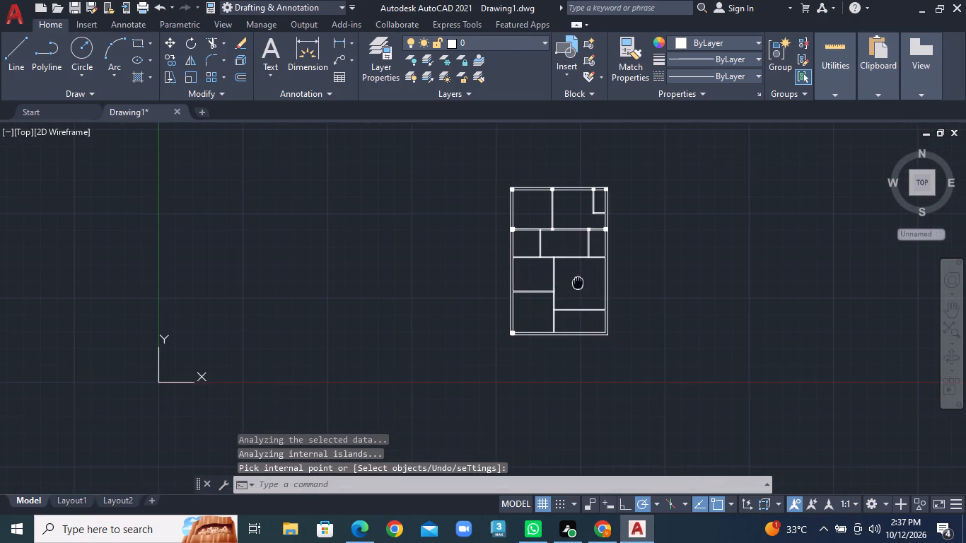
middle_click_drag(565, 299, 537, 344)
scroll(540, 279, "up", 5)
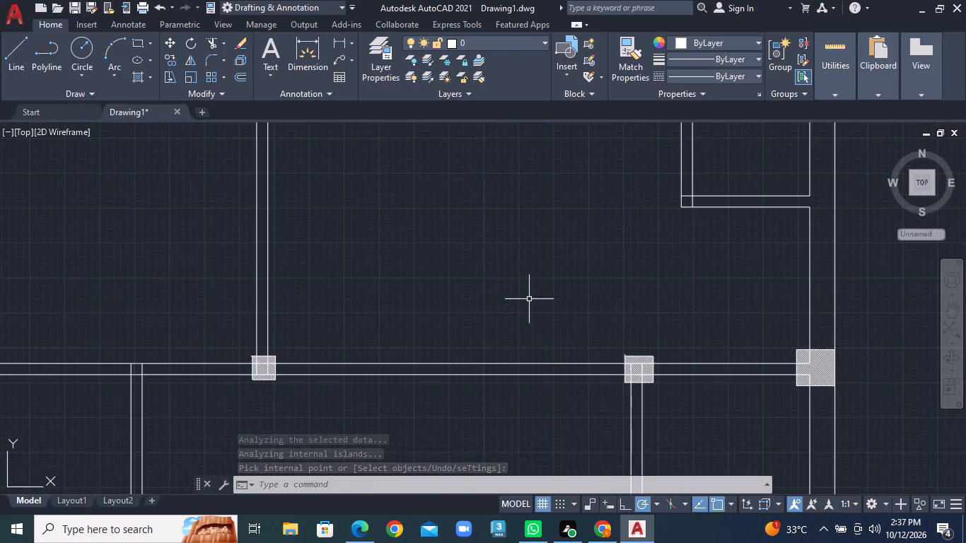
scroll(530, 304, "down", 3)
middle_click_drag(534, 344, 547, 180)
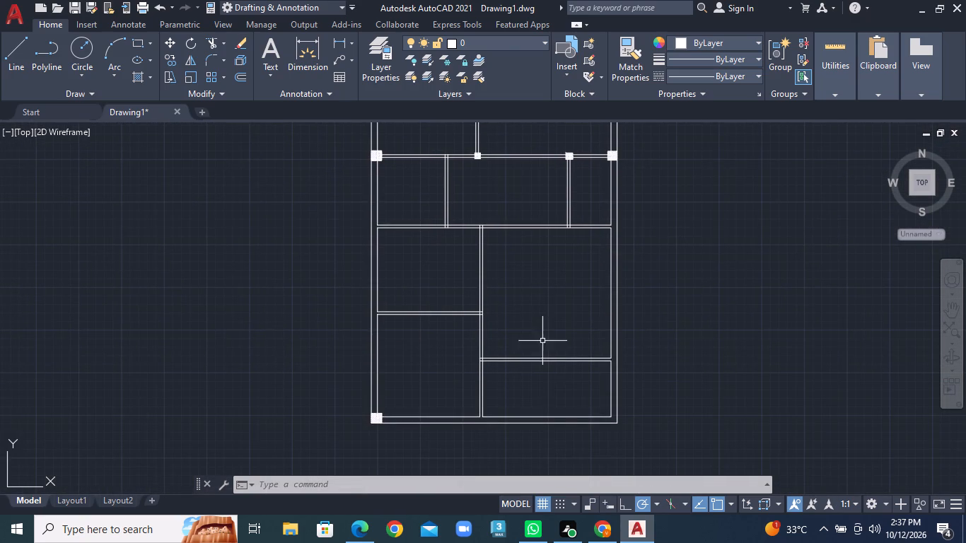
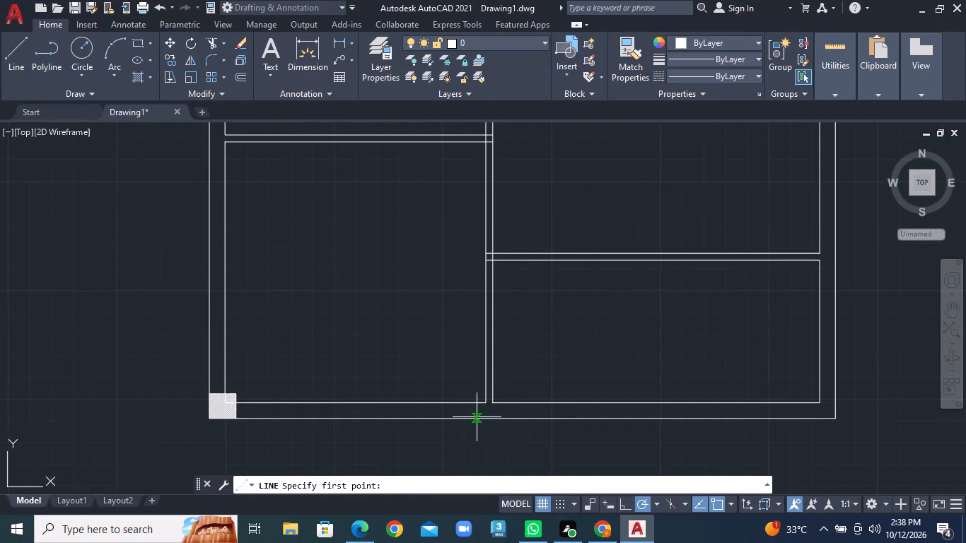
Draw a three-line column outline around the central partition's south end, starting and ending on the south wall's outer line.
left_click(477, 417)
left_click(477, 394)
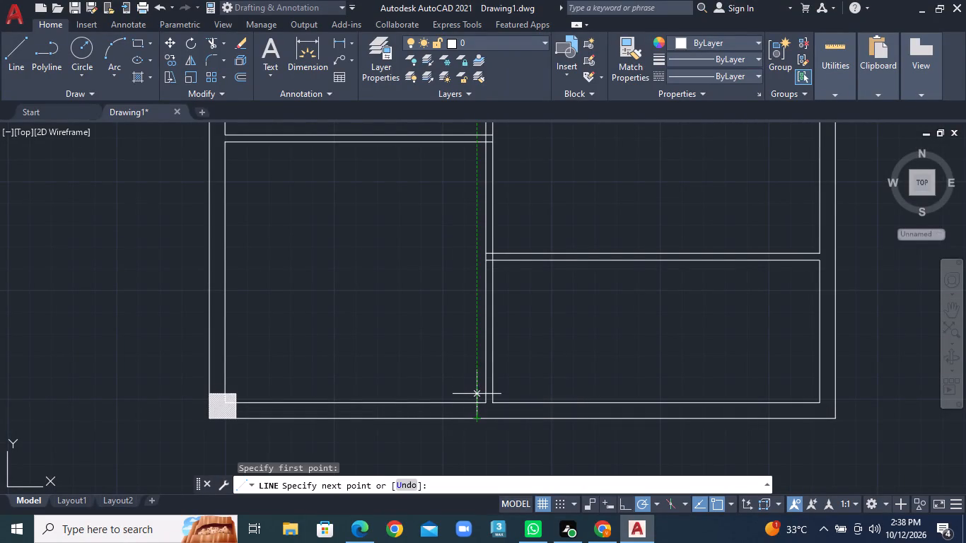
left_click(502, 394)
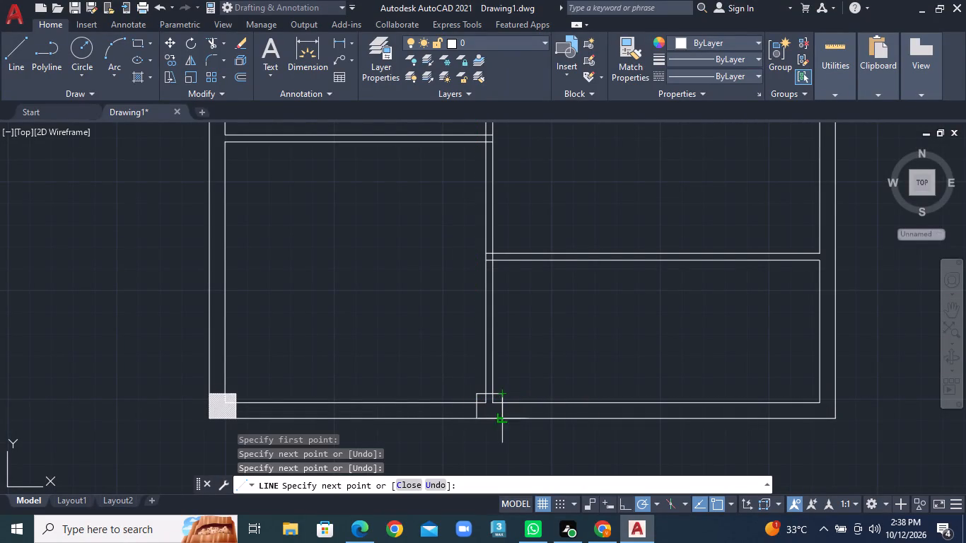
left_click(502, 421)
right_click(502, 421)
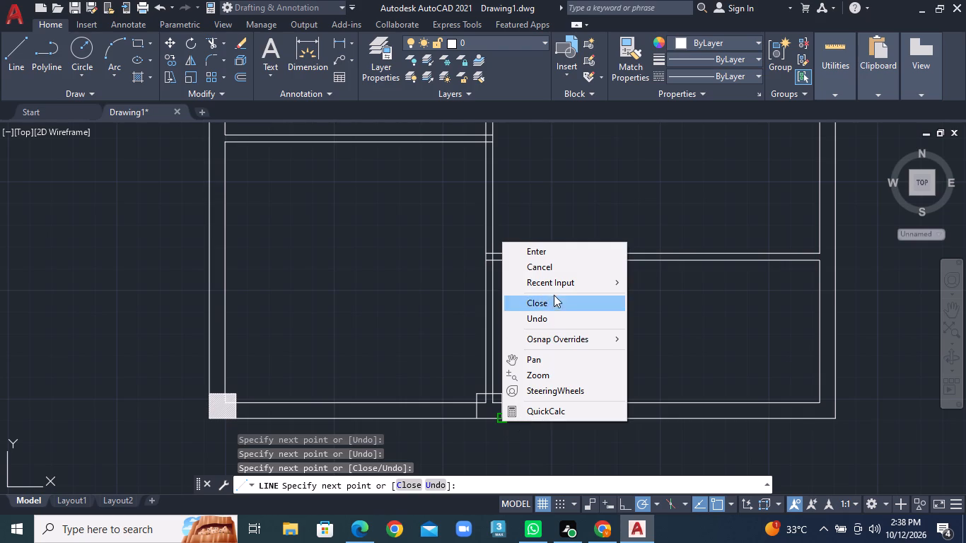
left_click(560, 251)
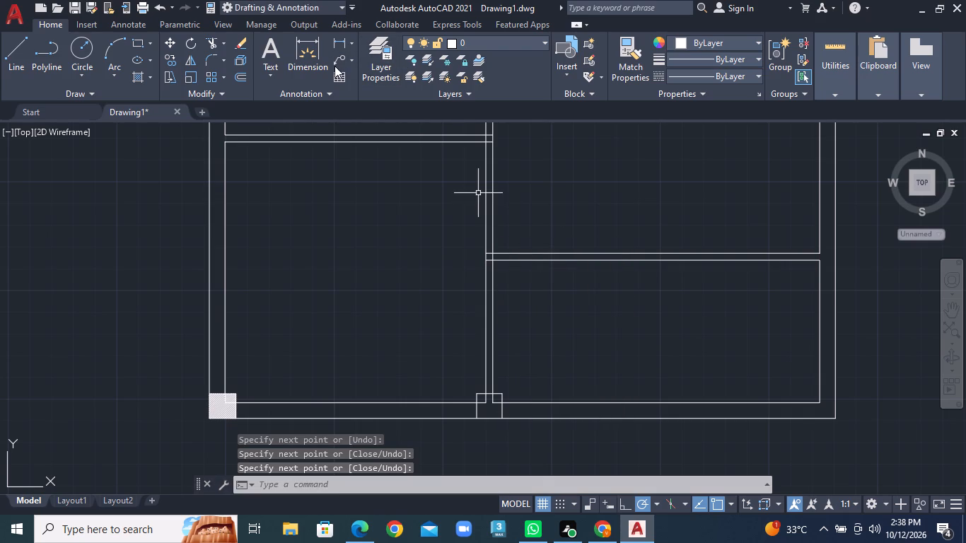
Hatch the three parts of the column at the central partition's south end with the ANSI31 pattern.
type("HA")
key("Return")
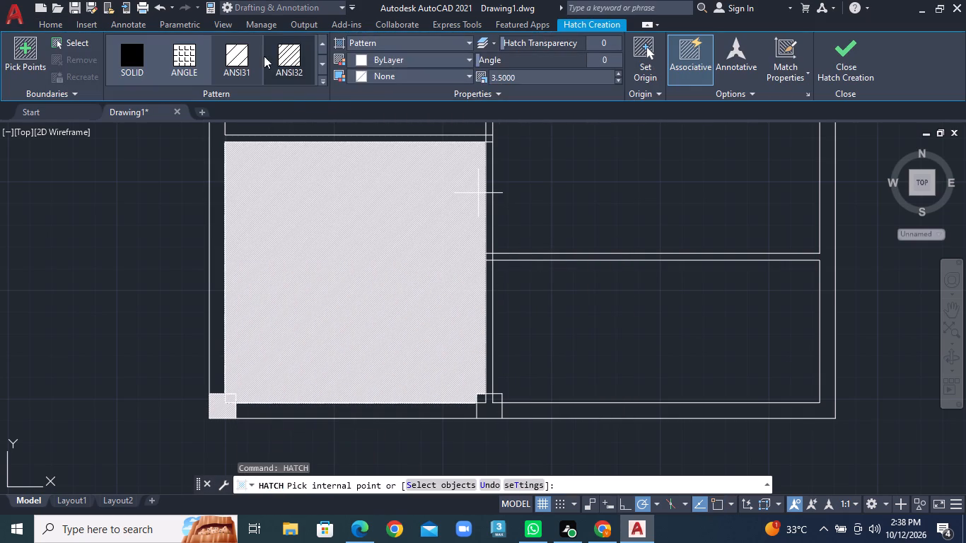
left_click(240, 58)
scroll(482, 417, "up", 3)
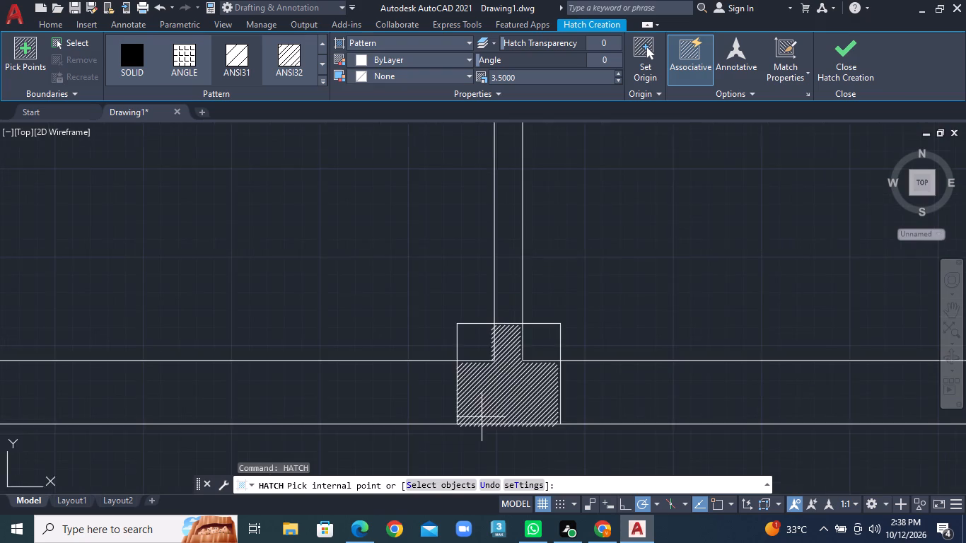
scroll(483, 414, "up", 2)
left_click(497, 397)
left_click(456, 242)
left_click(596, 237)
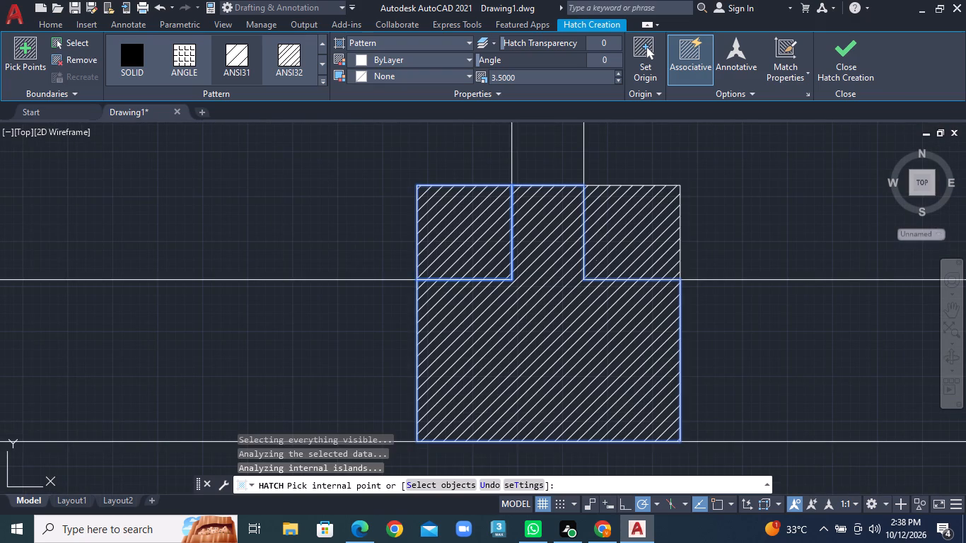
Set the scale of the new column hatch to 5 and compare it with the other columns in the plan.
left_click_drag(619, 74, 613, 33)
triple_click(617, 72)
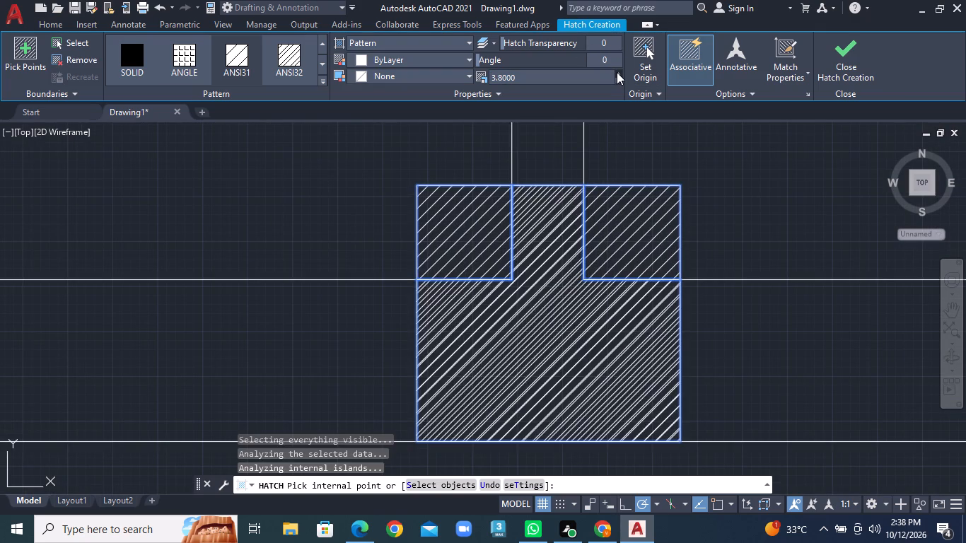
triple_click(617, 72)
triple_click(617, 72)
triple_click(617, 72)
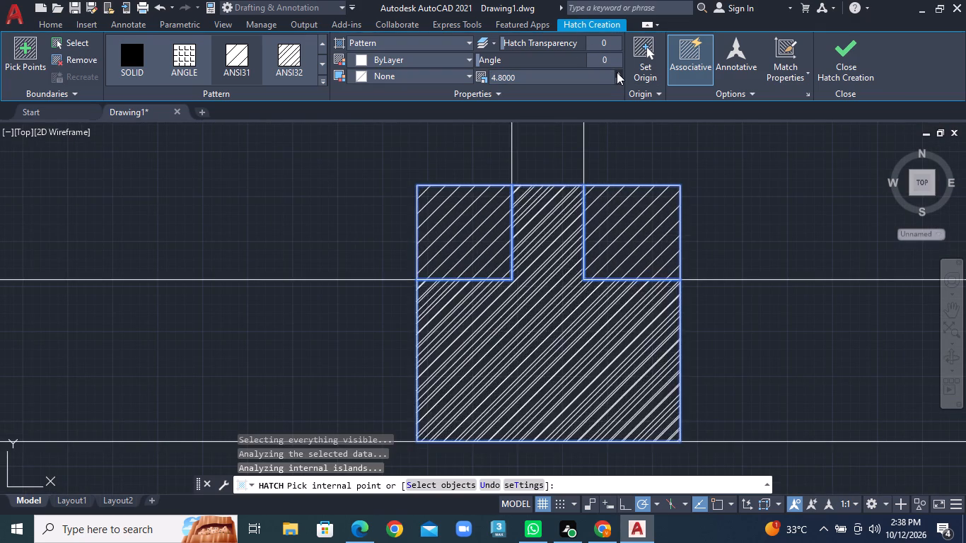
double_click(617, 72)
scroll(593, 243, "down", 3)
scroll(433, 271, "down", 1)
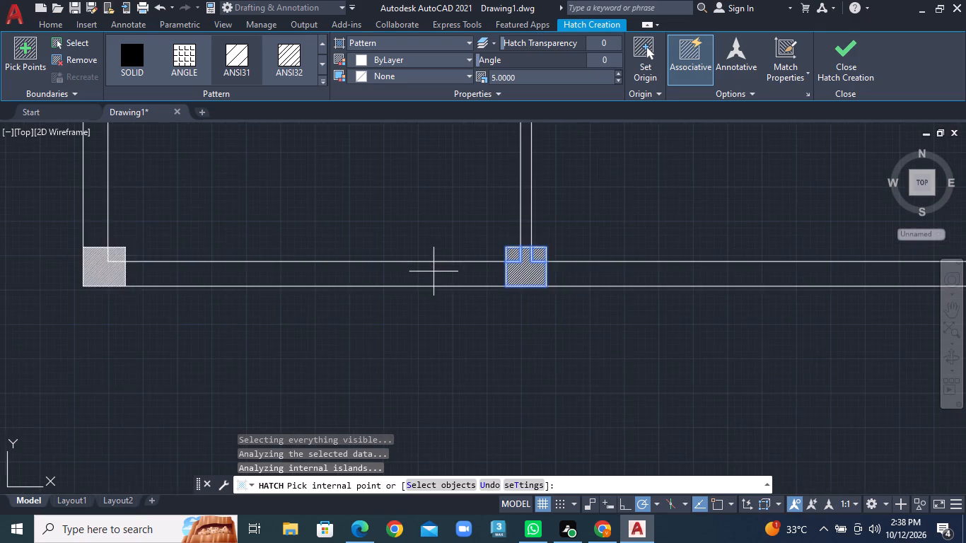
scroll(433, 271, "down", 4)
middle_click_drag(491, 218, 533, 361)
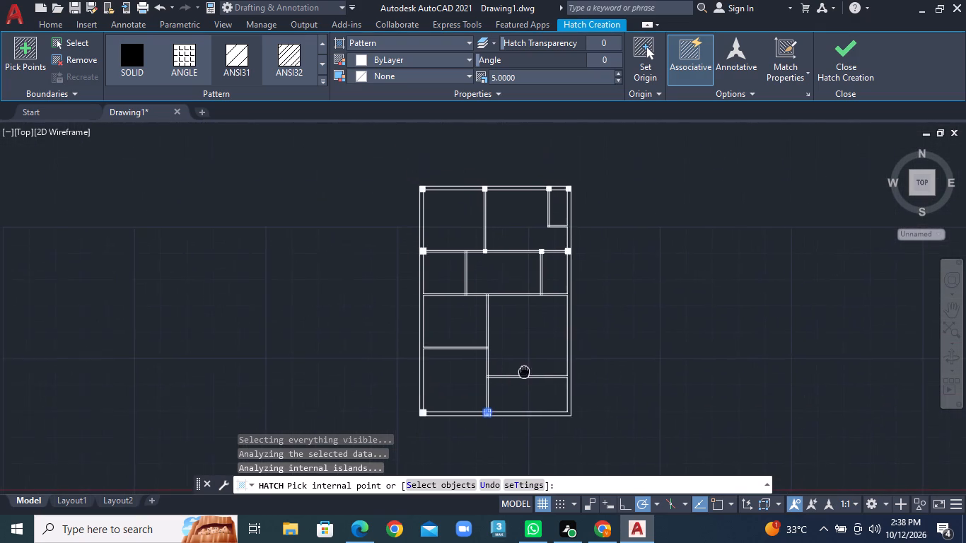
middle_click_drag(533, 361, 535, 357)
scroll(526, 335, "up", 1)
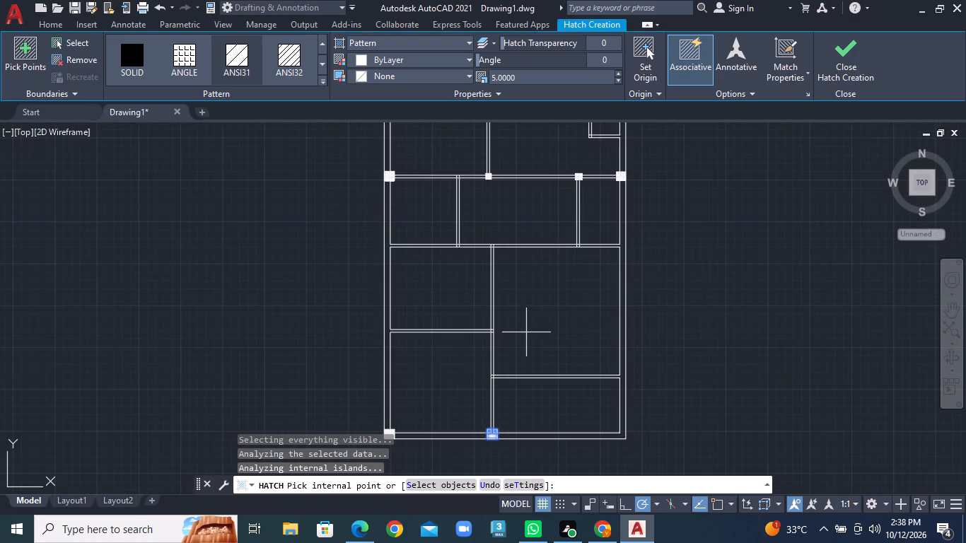
Set the column hatch scale to 10 and complete the hatch.
left_click(619, 71)
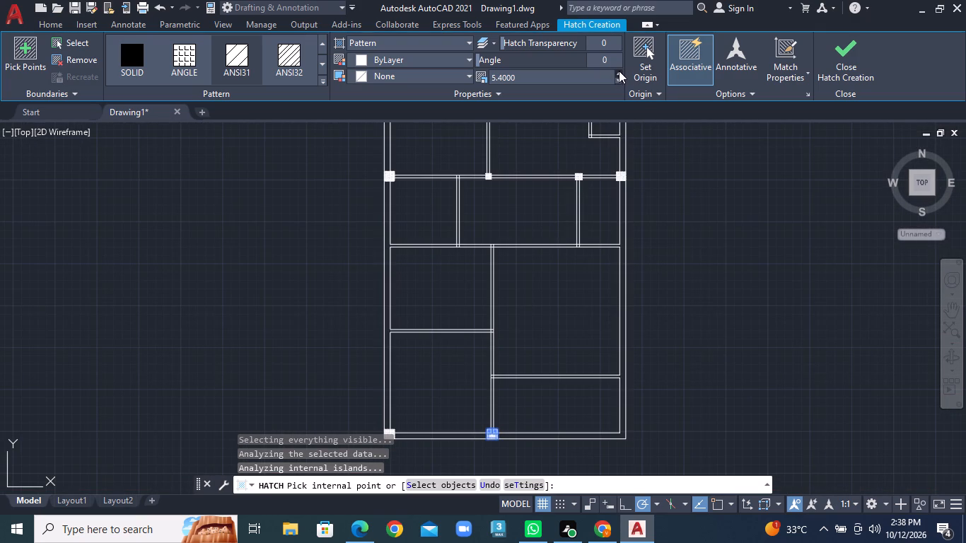
left_click(619, 71)
scroll(634, 180, "up", 5)
scroll(495, 205, "down", 2)
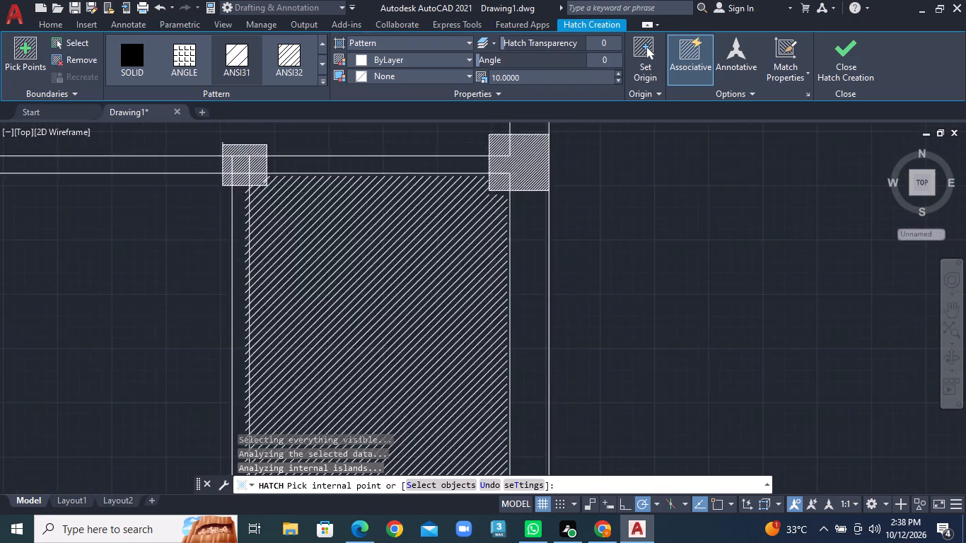
scroll(476, 216, "down", 2)
scroll(612, 286, "down", 2)
middle_click_drag(598, 310, 646, 279)
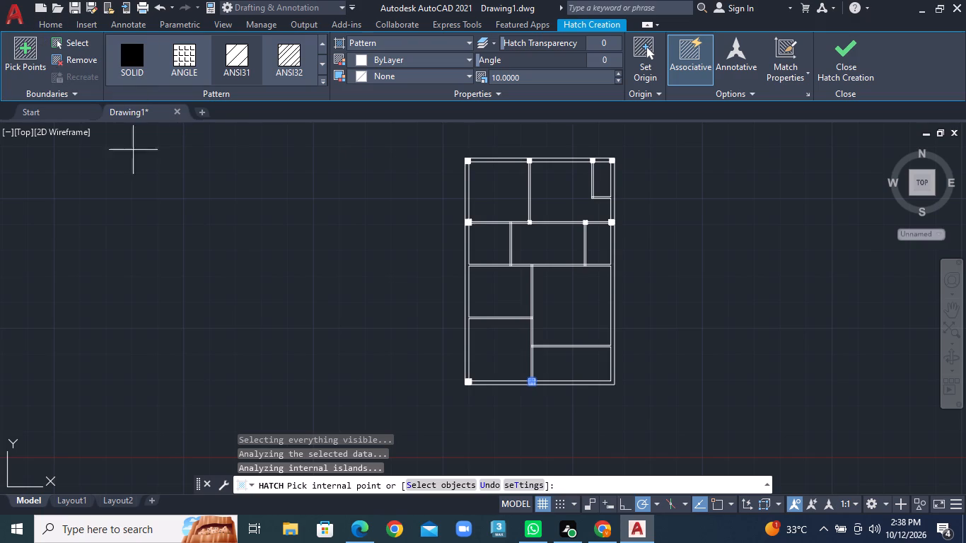
right_click(126, 236)
left_click(158, 245)
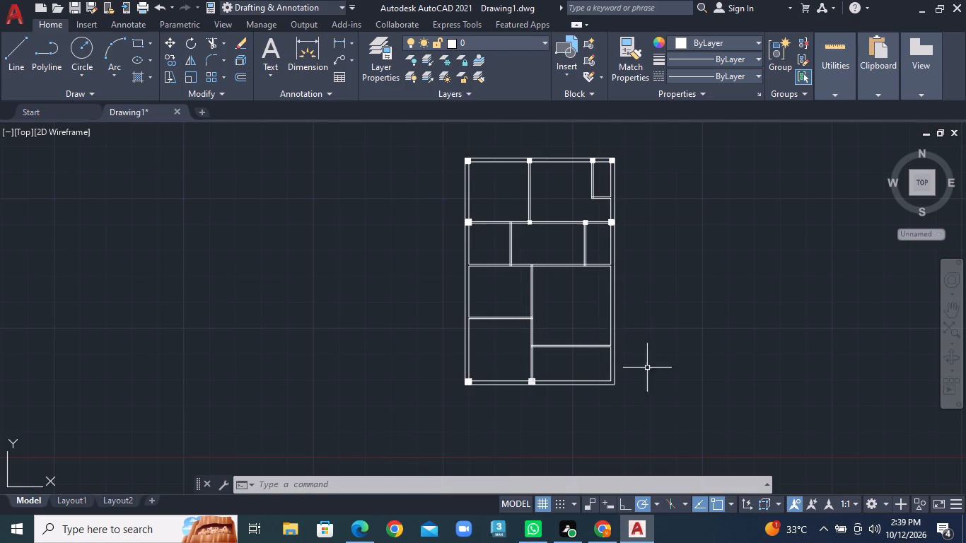
Draw a two-line column outline enclosing the southeast corner of the outer walls, from the east wall's outer line to the south wall's.
scroll(634, 394, "up", 3)
middle_click_drag(608, 359, 575, 365)
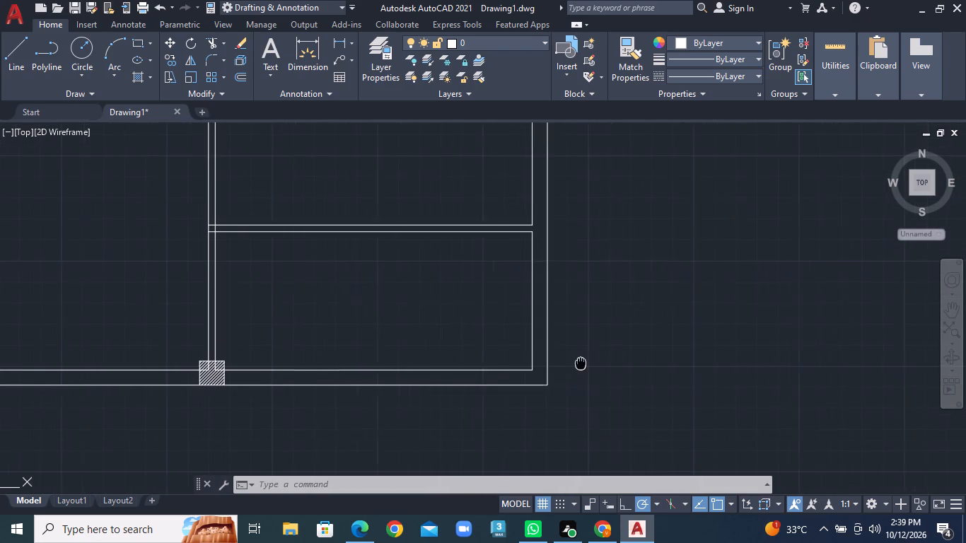
middle_click_drag(575, 365, 572, 366)
left_click(8, 53)
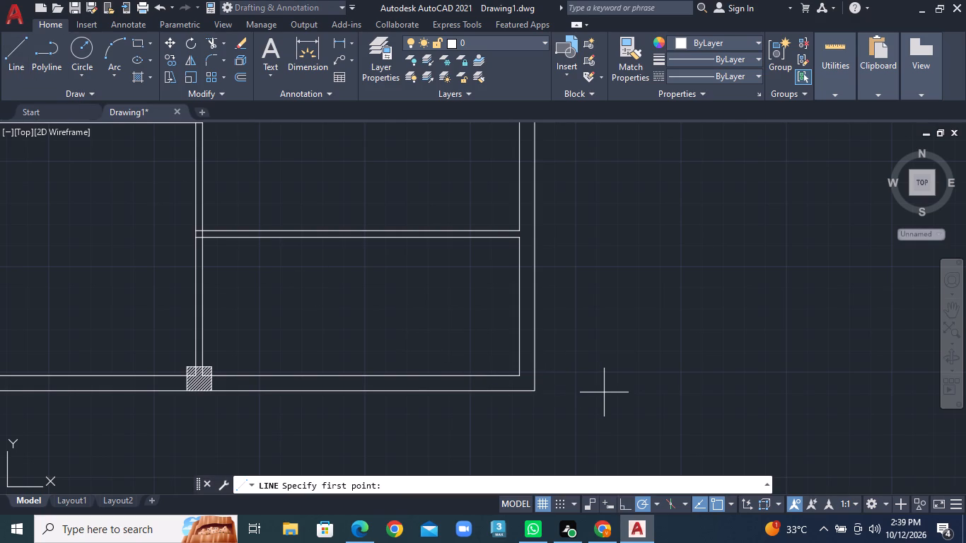
scroll(600, 385, "up", 1)
scroll(565, 379, "down", 1)
middle_click_drag(569, 375, 634, 384)
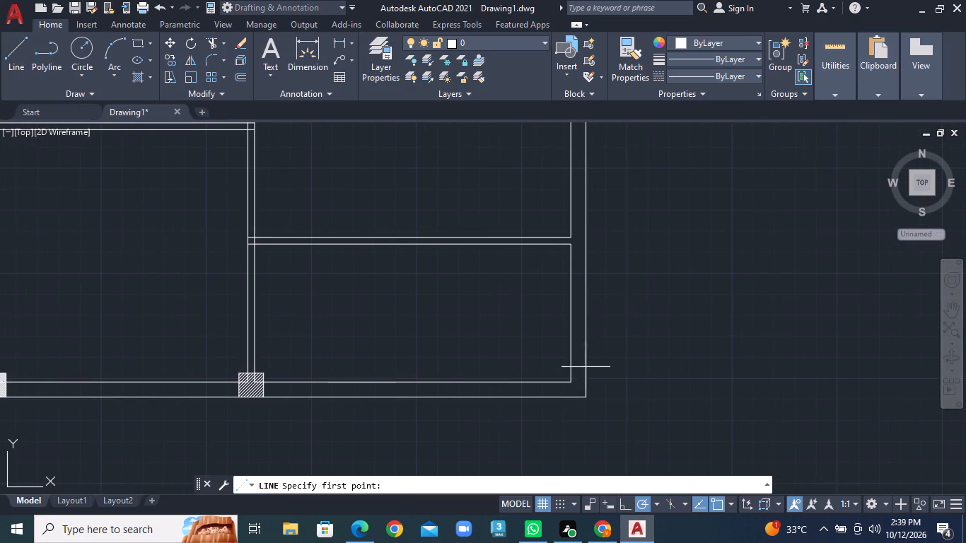
left_click(586, 373)
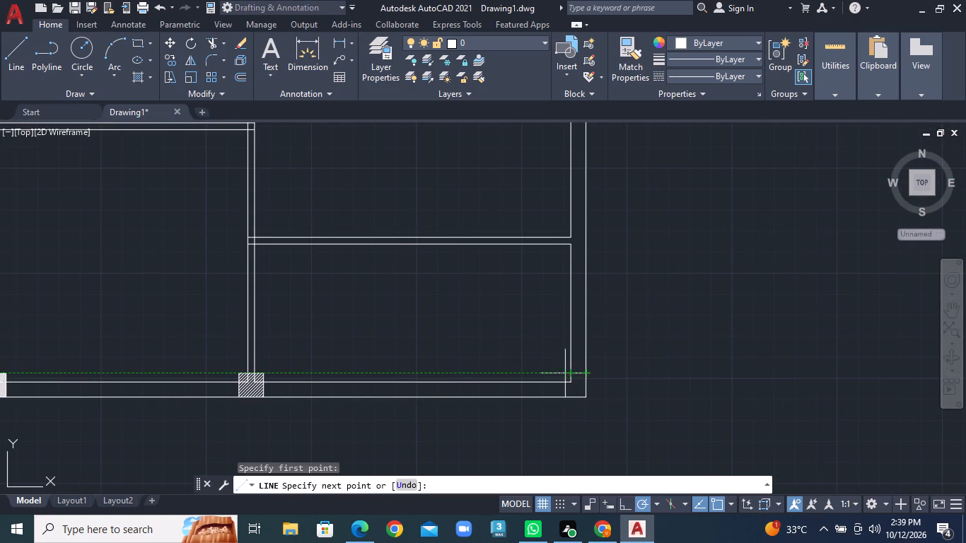
left_click(560, 372)
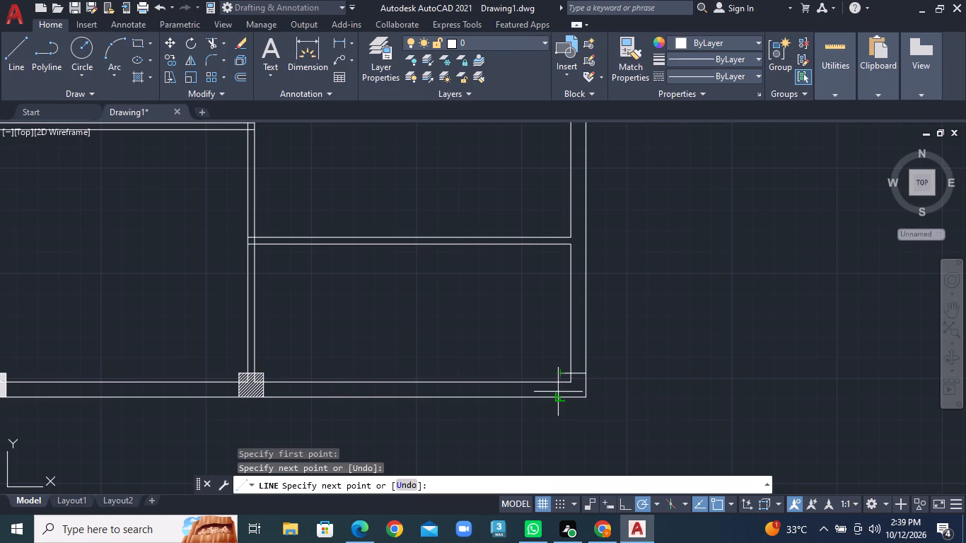
left_click(558, 397)
right_click(558, 397)
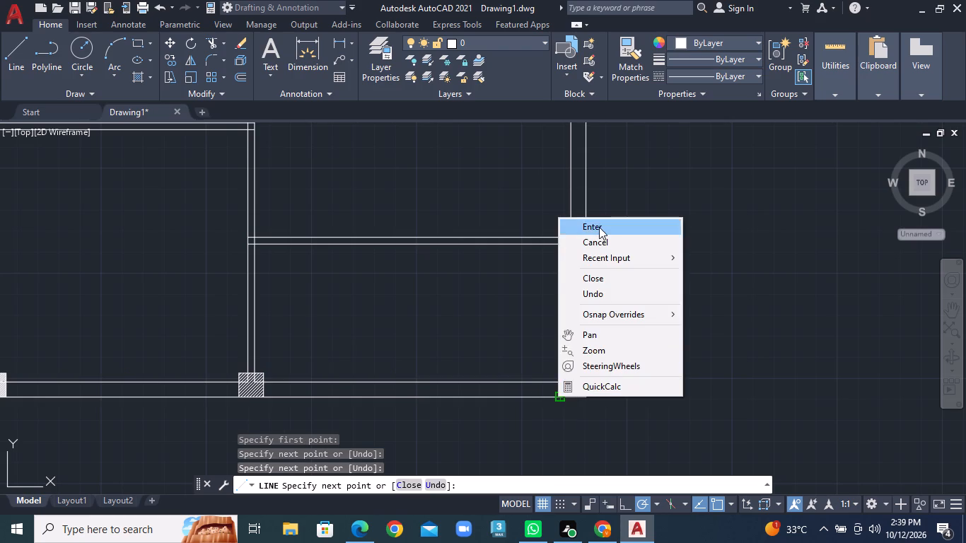
left_click(599, 227)
Draw a closed four-sided column outline, about 10" high, where the southern partition meets the east wall, extending past the wall's outer line.
left_click(13, 57)
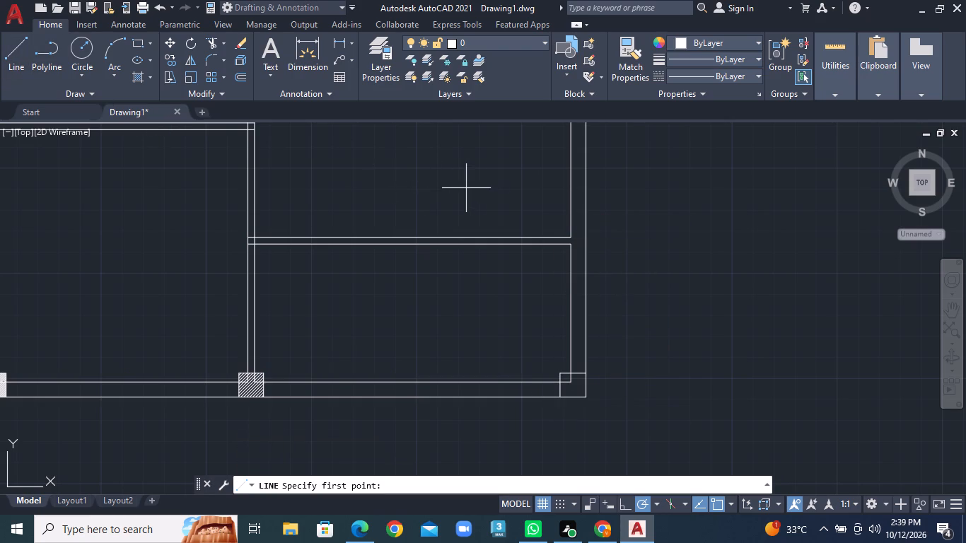
middle_click_drag(506, 200, 473, 279)
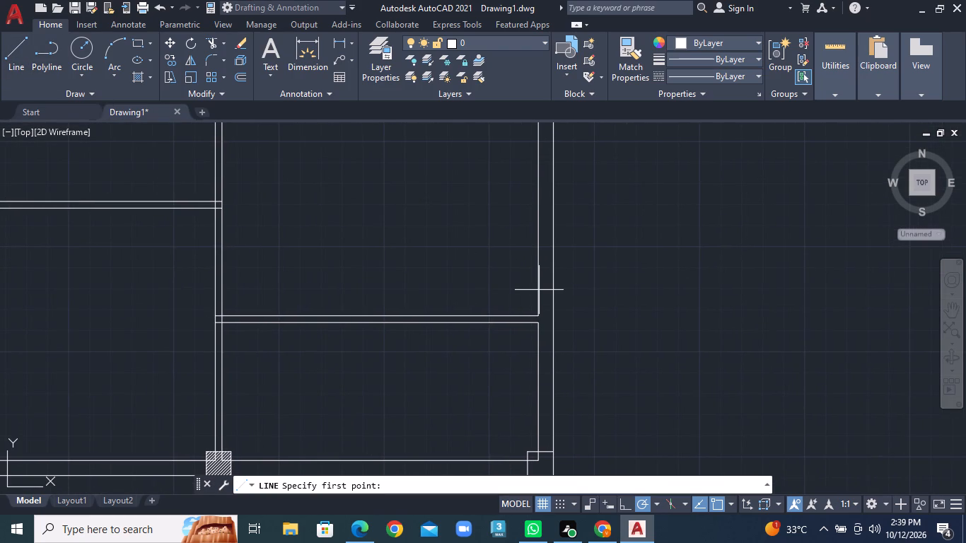
scroll(533, 309, "up", 2)
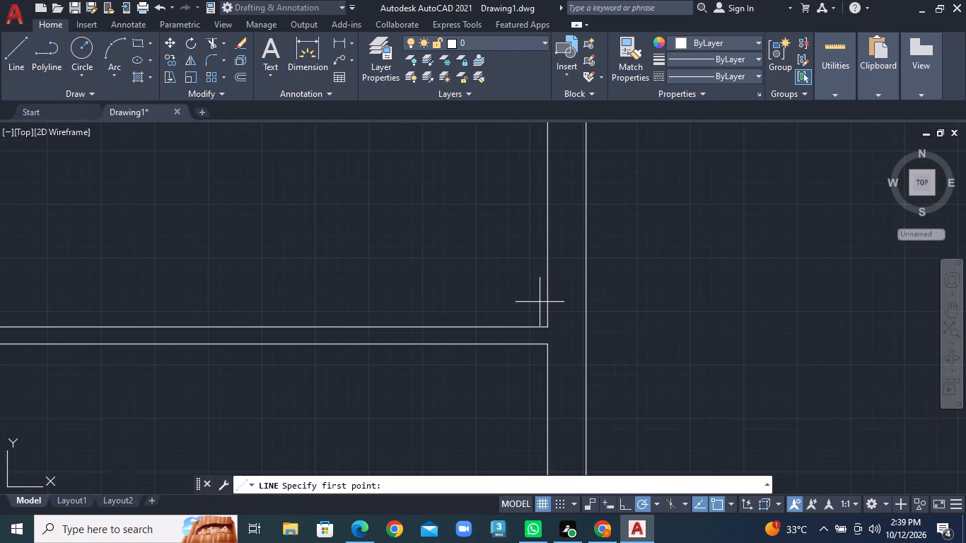
left_click(537, 310)
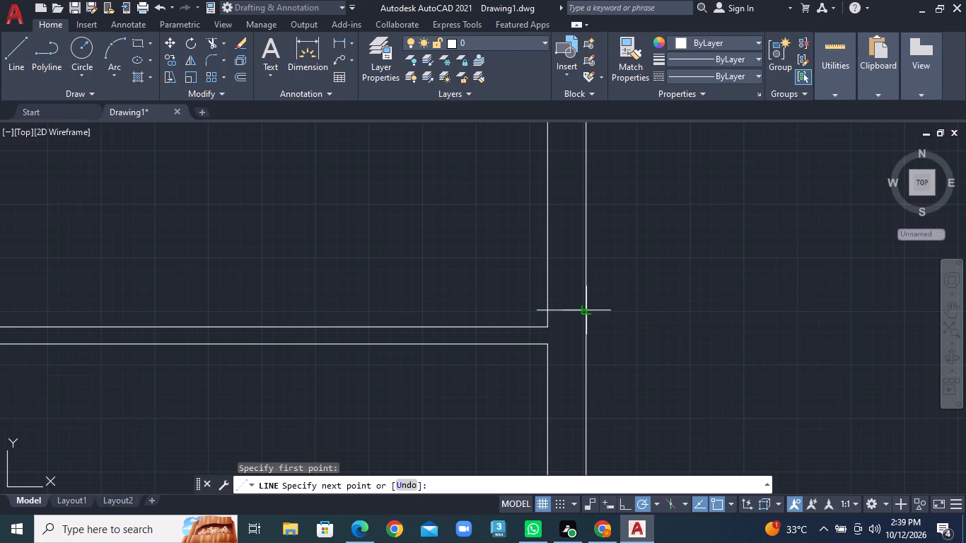
left_click(595, 311)
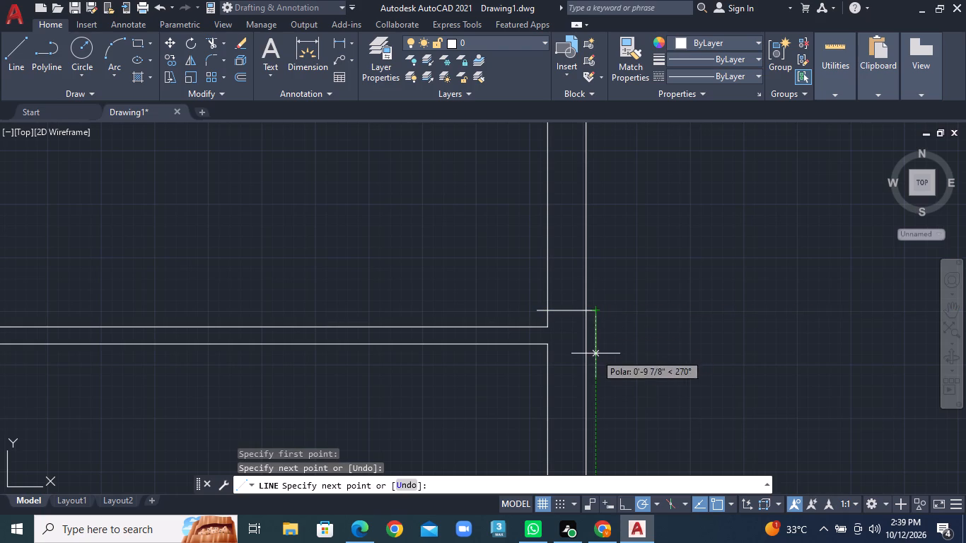
left_click(595, 354)
left_click(540, 354)
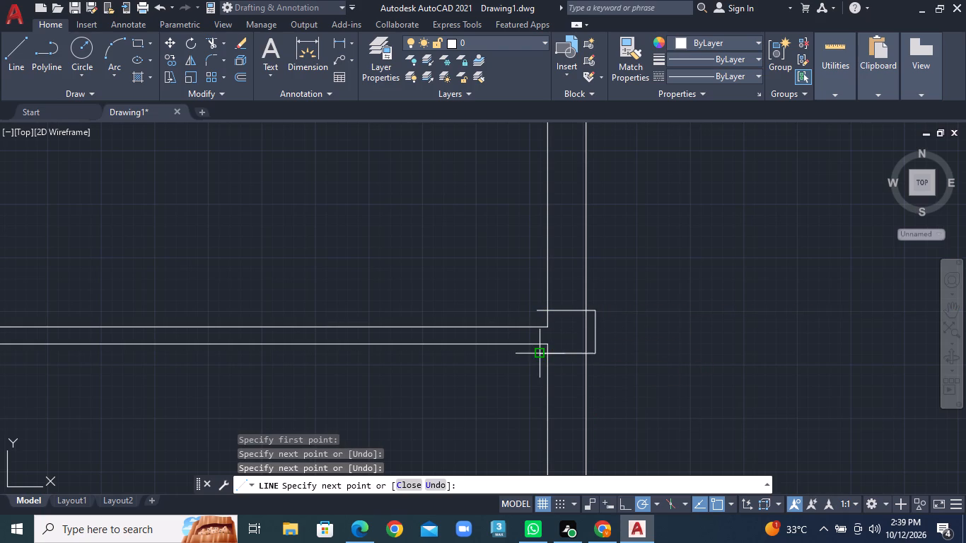
left_click(537, 311)
right_click(537, 311)
left_click(552, 313)
Replace the slanted west side of the column outline at the southern partition and east wall with a straight vertical line closing onto its bottom edge.
scroll(547, 338, "up", 2)
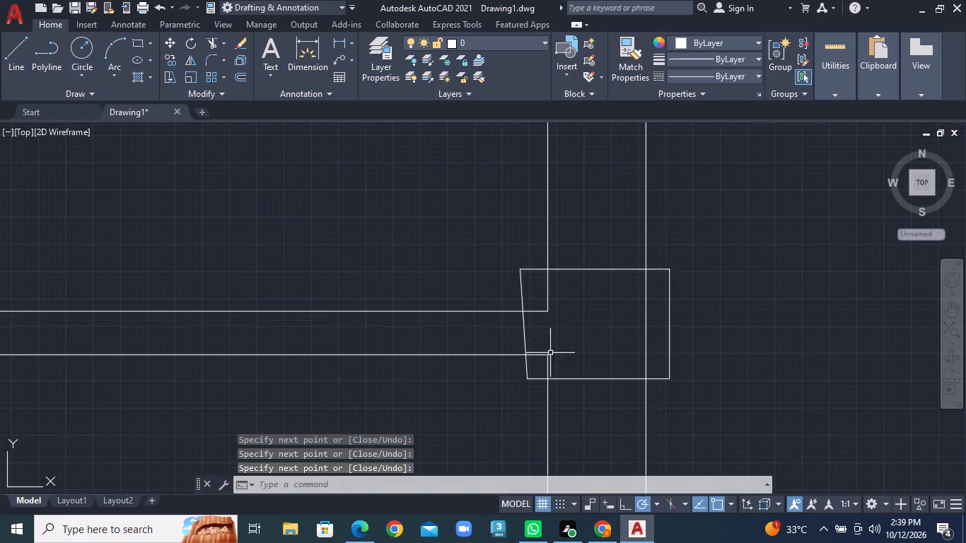
scroll(552, 358, "up", 1)
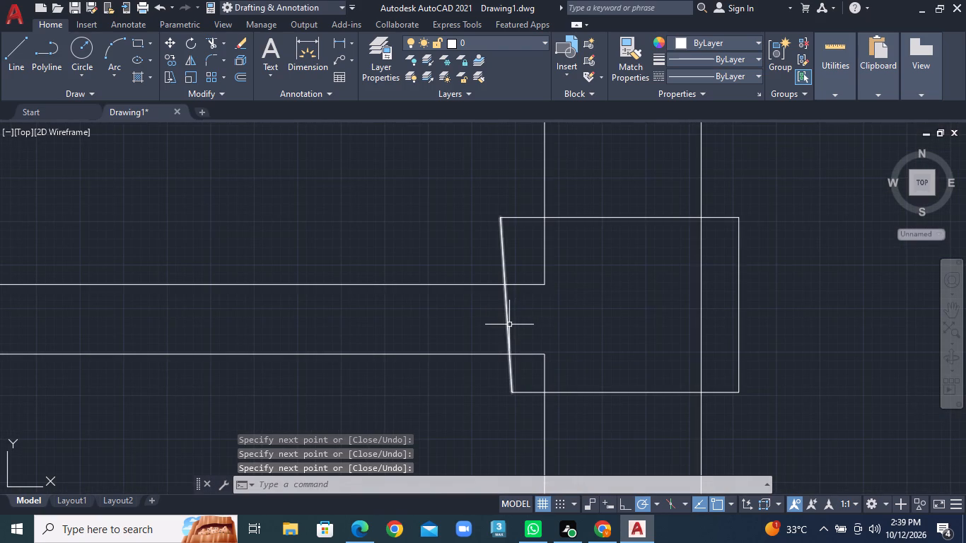
left_click(508, 325)
key("Delete")
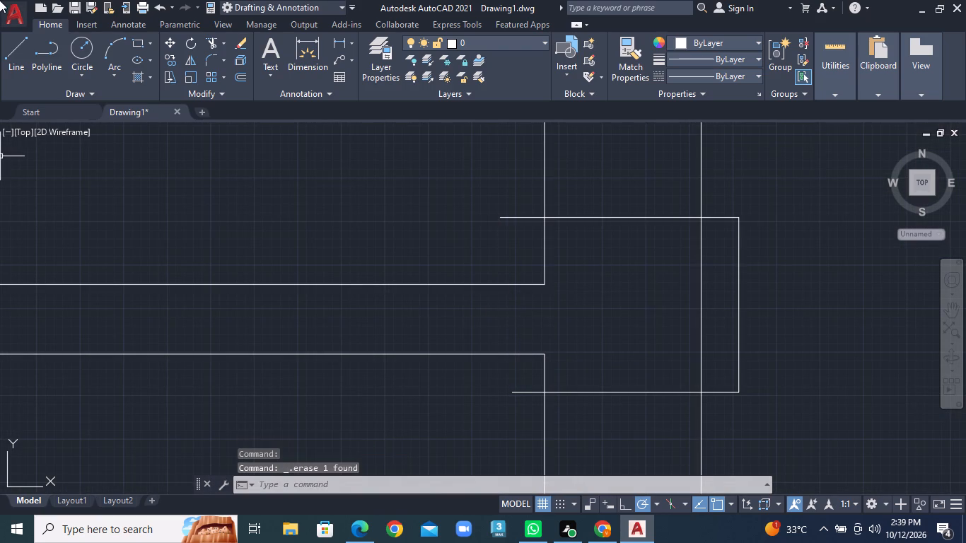
left_click(23, 55)
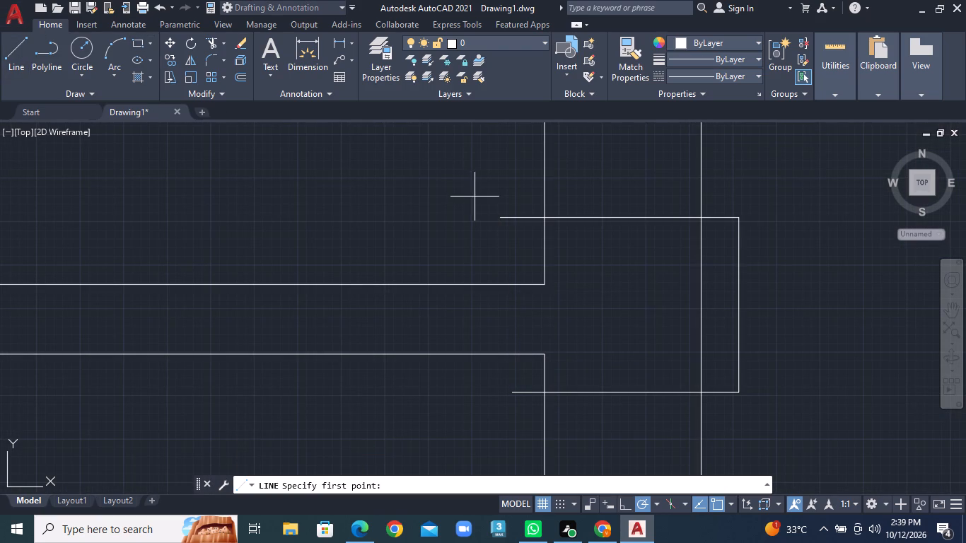
left_click(499, 216)
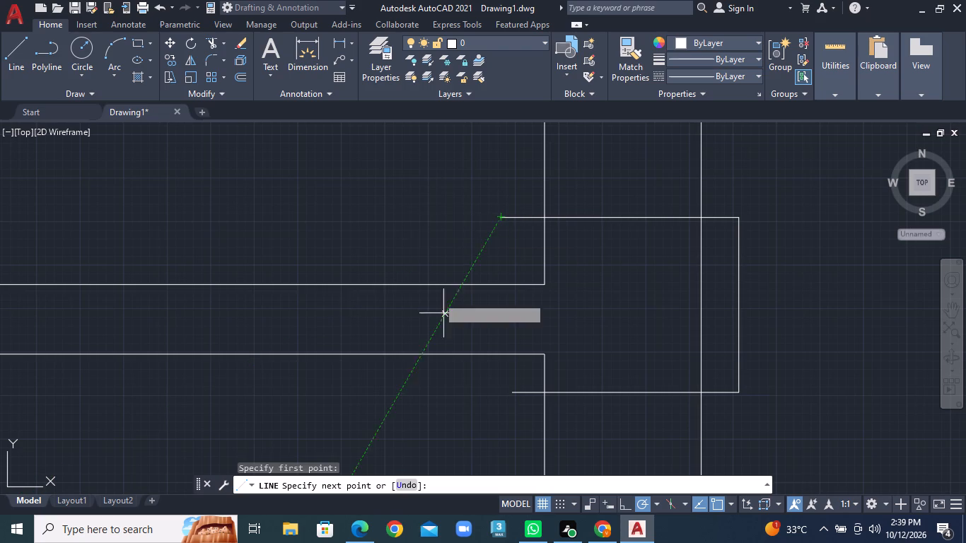
left_click(497, 391)
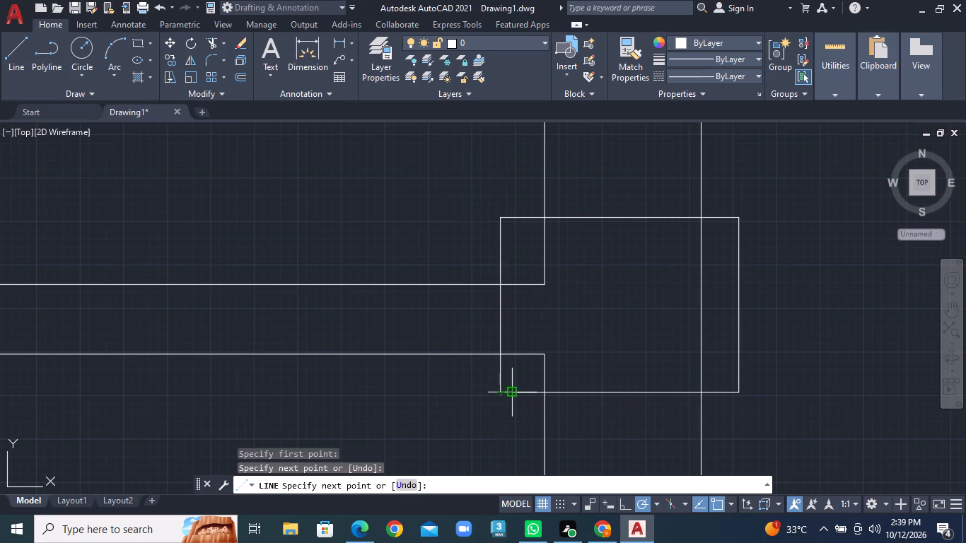
left_click(513, 391)
right_click(513, 391)
left_click(544, 223)
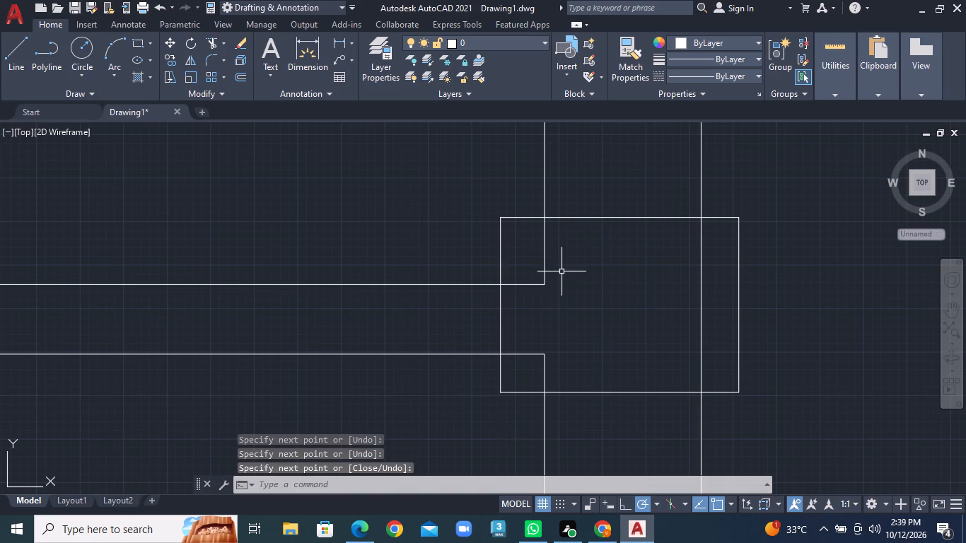
Hatch every region of the column where the southern partition meets the east wall with the ANSI31 pattern at scale 10.
scroll(549, 298, "down", 5)
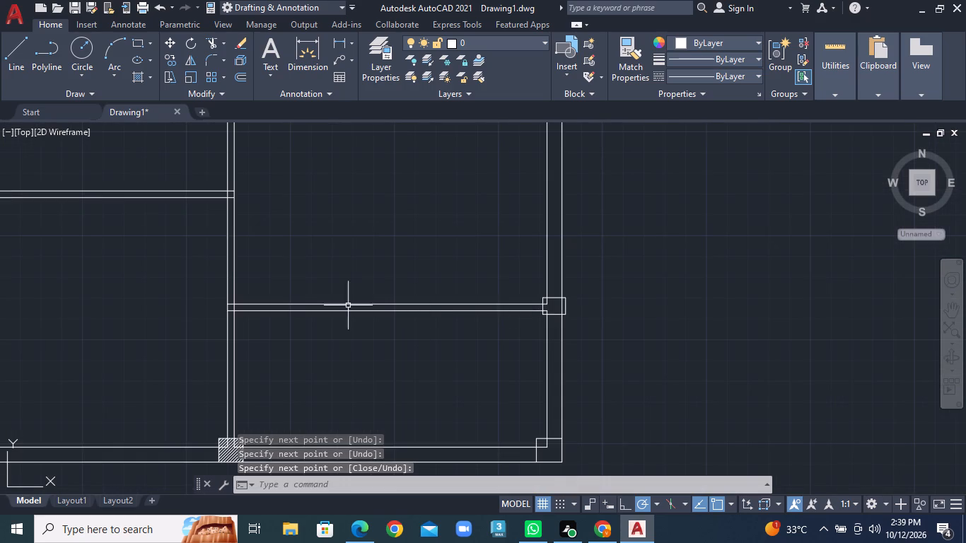
middle_click_drag(290, 268, 296, 267)
scroll(301, 267, "down", 1)
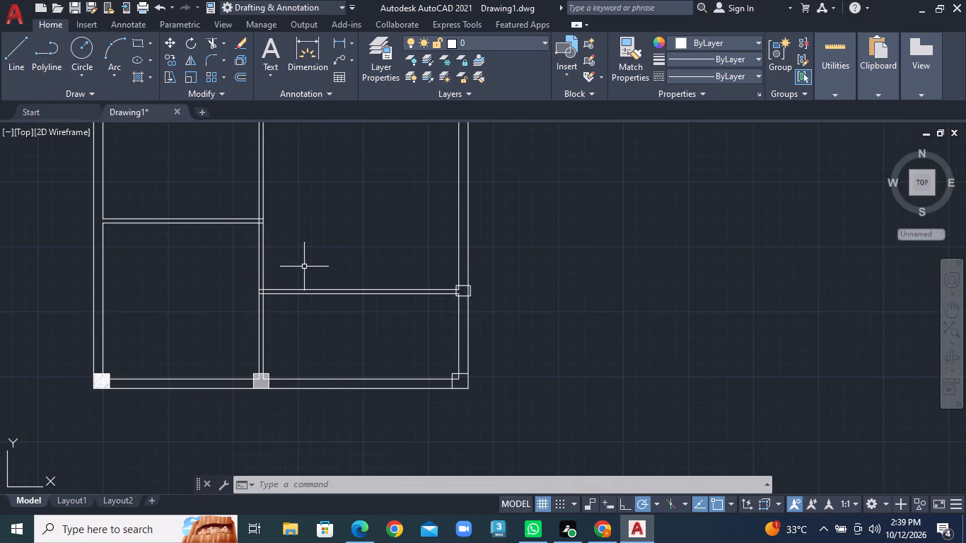
middle_click_drag(310, 251, 326, 281)
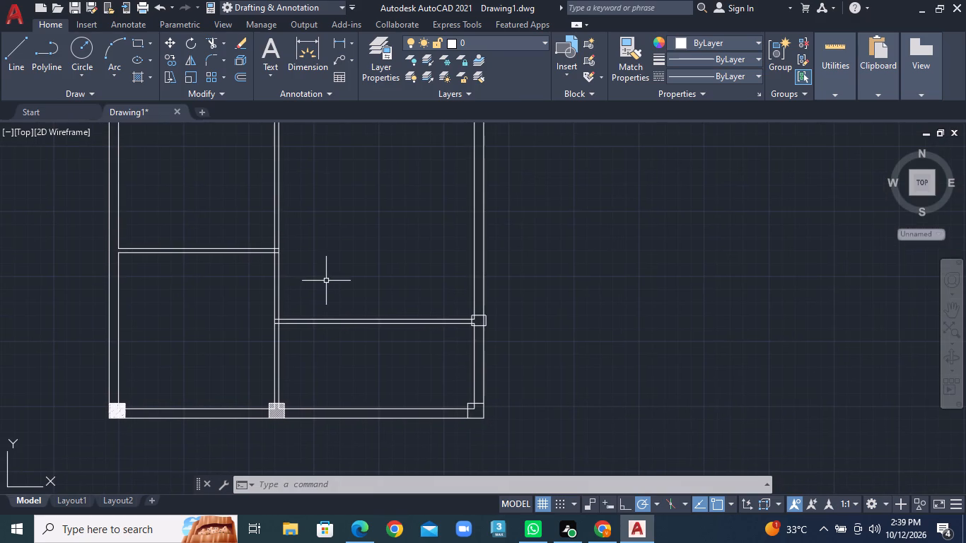
key("h")
type("A")
key("space")
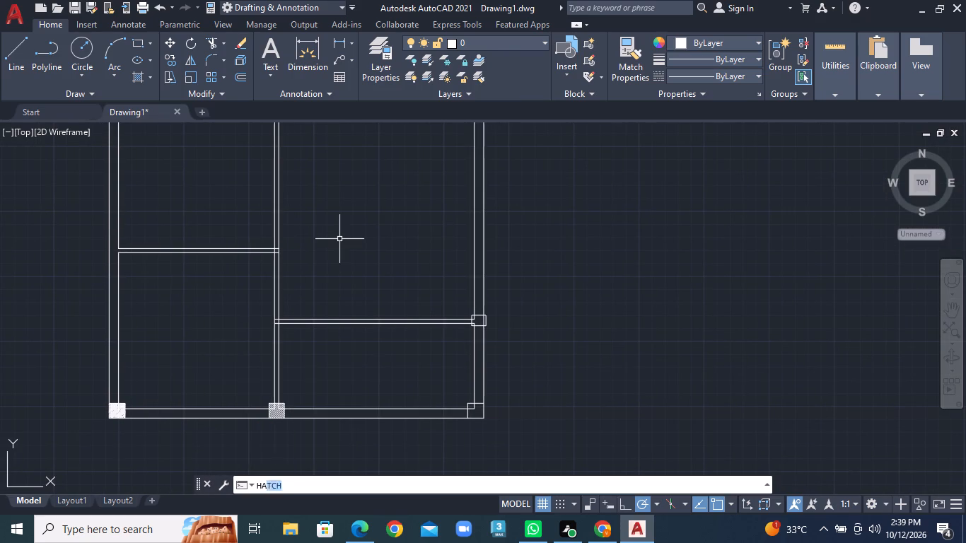
scroll(515, 320, "up", 4)
middle_click_drag(462, 332, 464, 276)
left_click(240, 54)
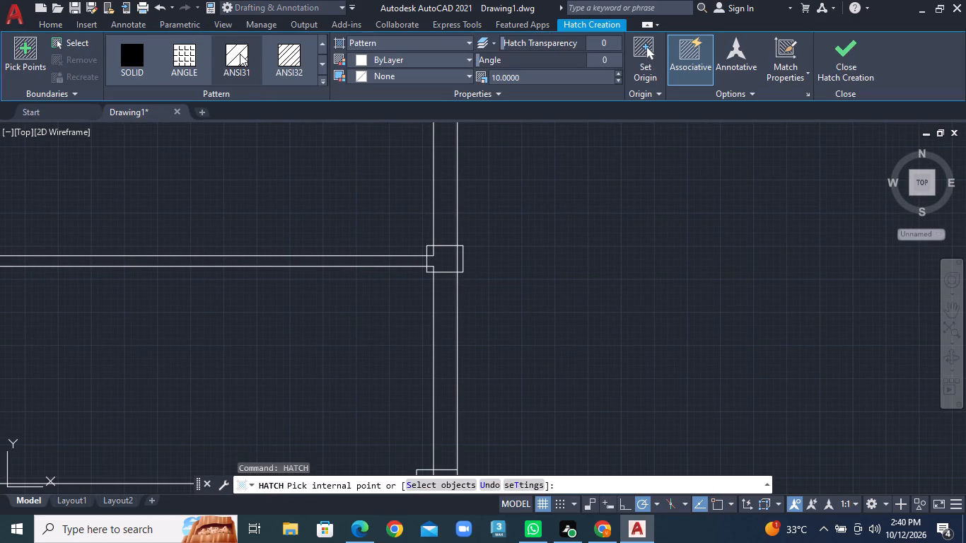
left_click(451, 262)
scroll(451, 262, "up", 2)
scroll(451, 262, "down", 1)
left_click(465, 259)
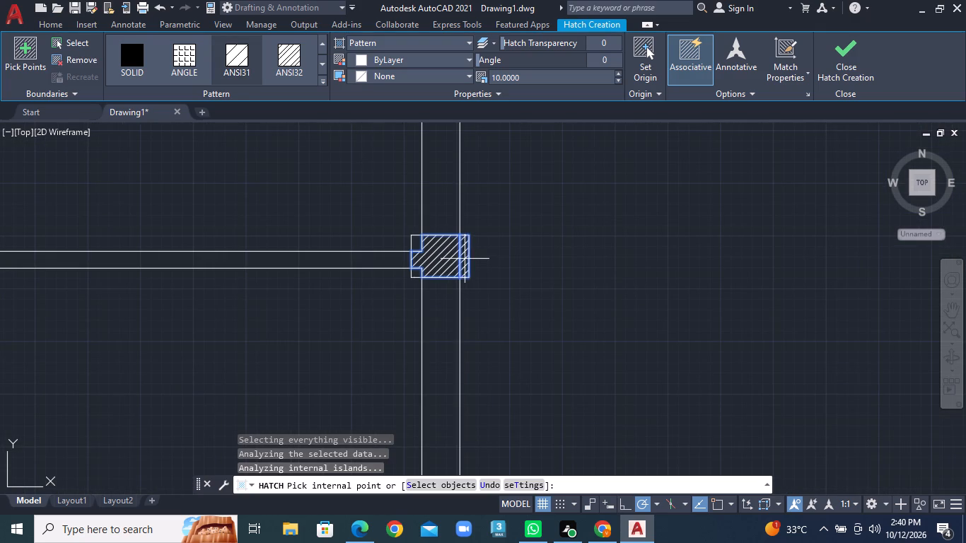
scroll(412, 244, "up", 2)
left_click(420, 245)
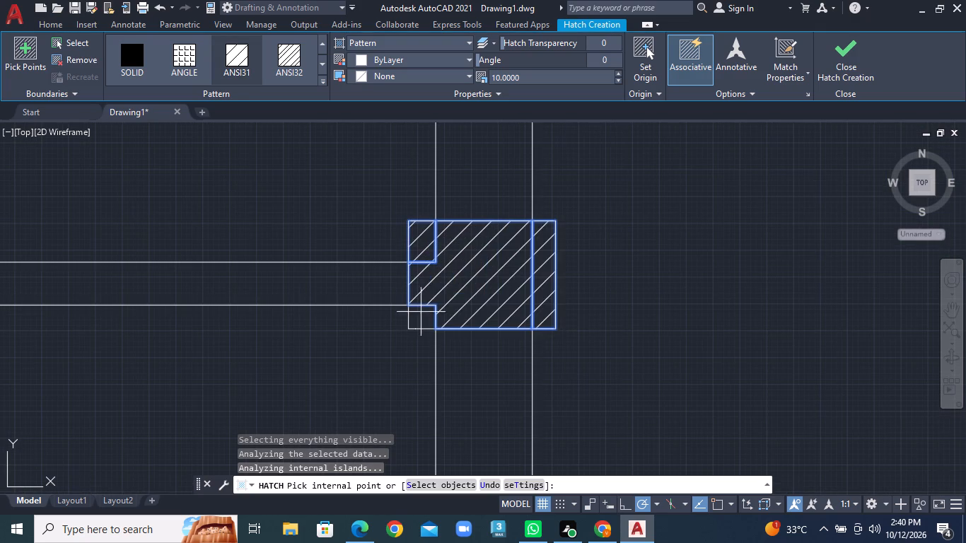
left_click(421, 320)
Add both regions of the southeast corner column to the ANSI31 hatch at scale 10 and complete the hatch.
scroll(441, 336, "up", 1)
scroll(441, 337, "down", 3)
scroll(508, 373, "down", 3)
middle_click_drag(508, 373, 504, 155)
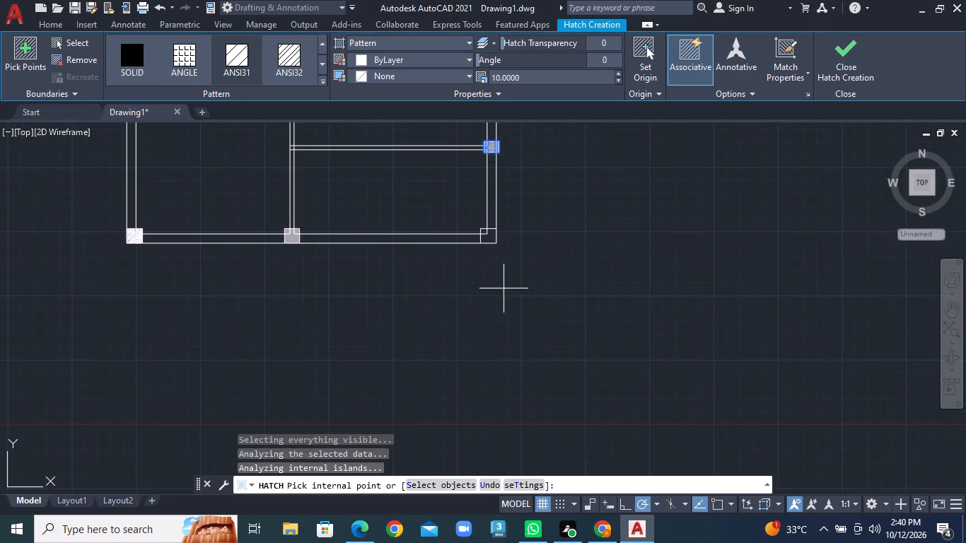
scroll(505, 277, "up", 3)
middle_click_drag(448, 180, 433, 314)
scroll(412, 268, "up", 1)
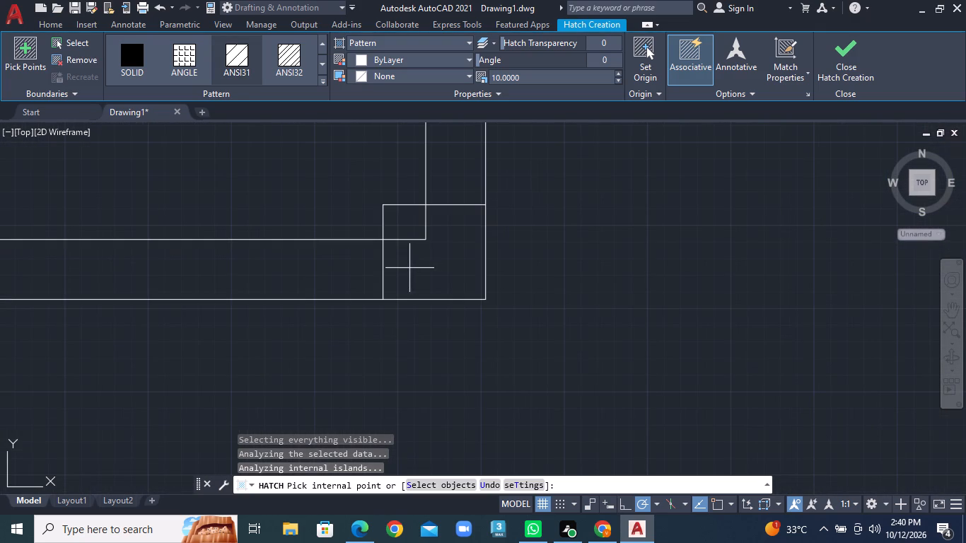
left_click(408, 221)
left_click(442, 264)
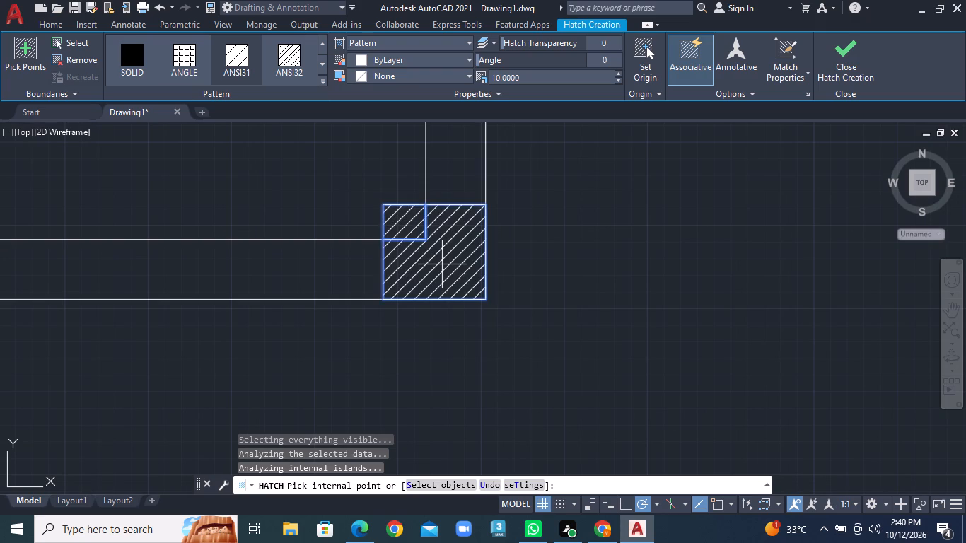
scroll(442, 264, "up", 1)
scroll(442, 264, "down", 4)
middle_click_drag(436, 267, 438, 279)
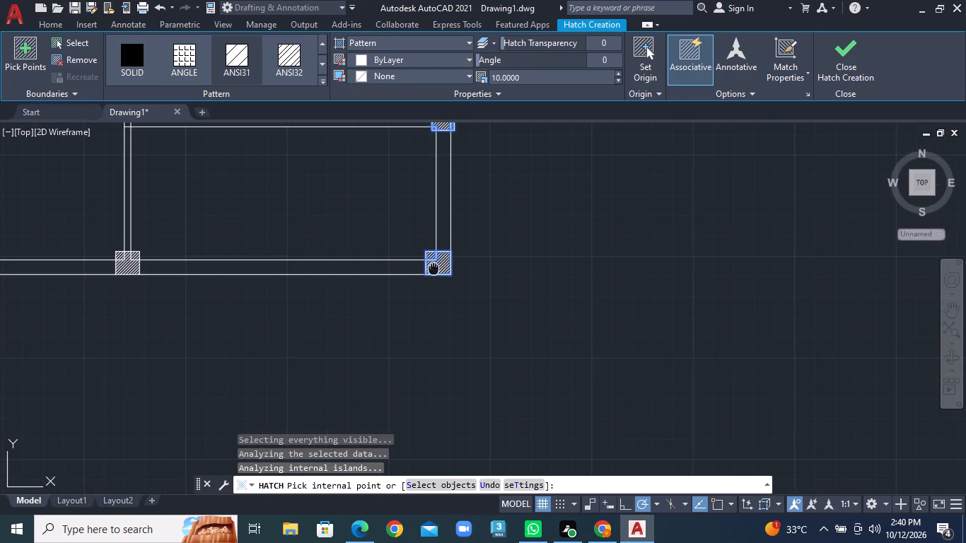
middle_click_drag(438, 279, 516, 374)
middle_click_drag(487, 187, 518, 277)
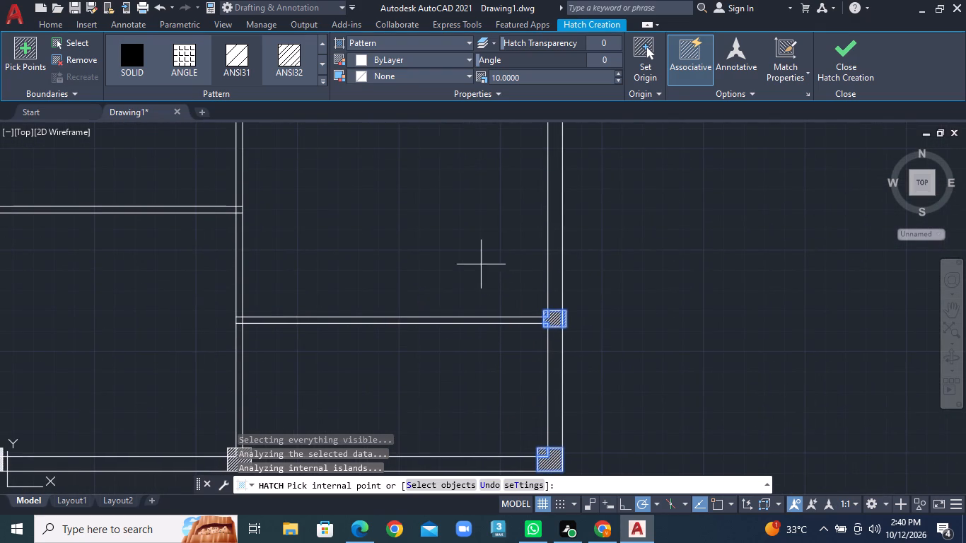
right_click(414, 227)
left_click(439, 243)
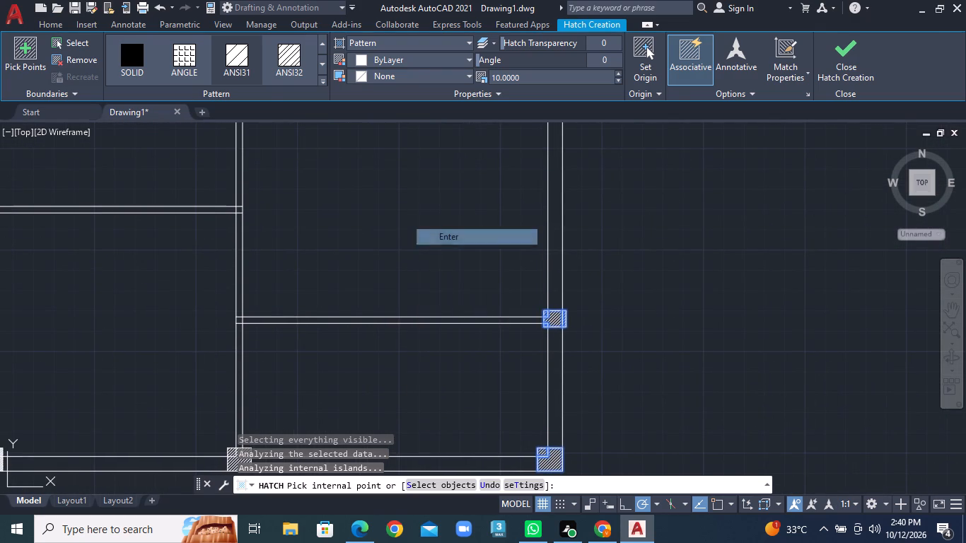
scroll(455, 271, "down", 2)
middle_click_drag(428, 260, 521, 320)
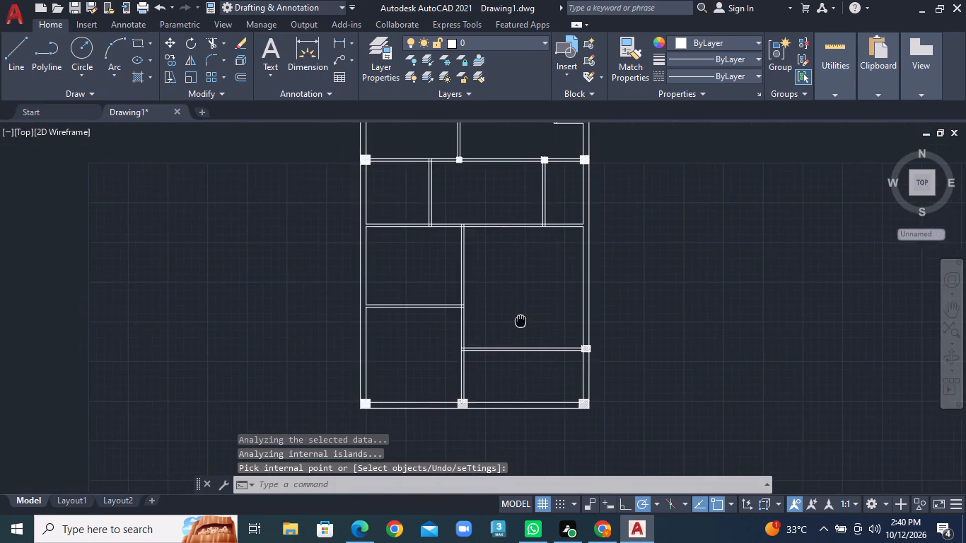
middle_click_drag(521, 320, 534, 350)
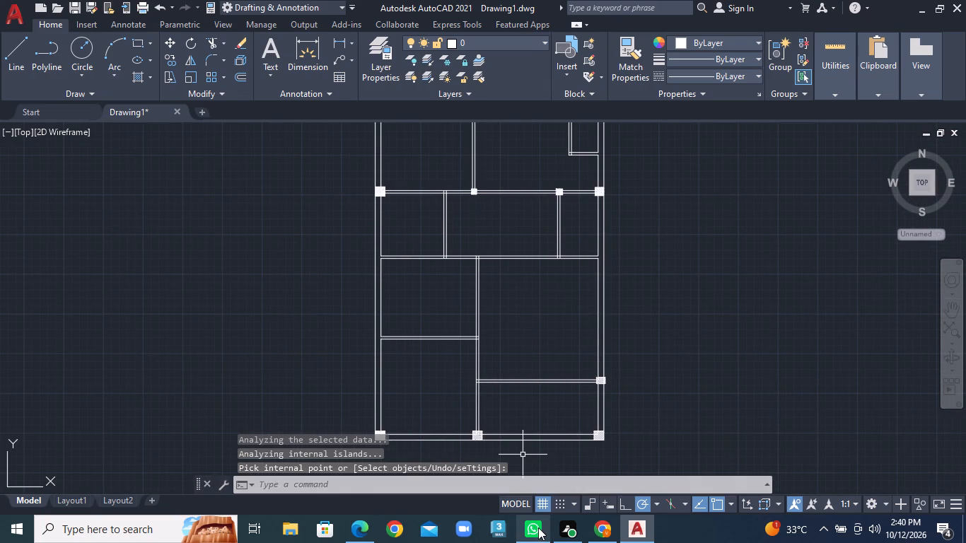
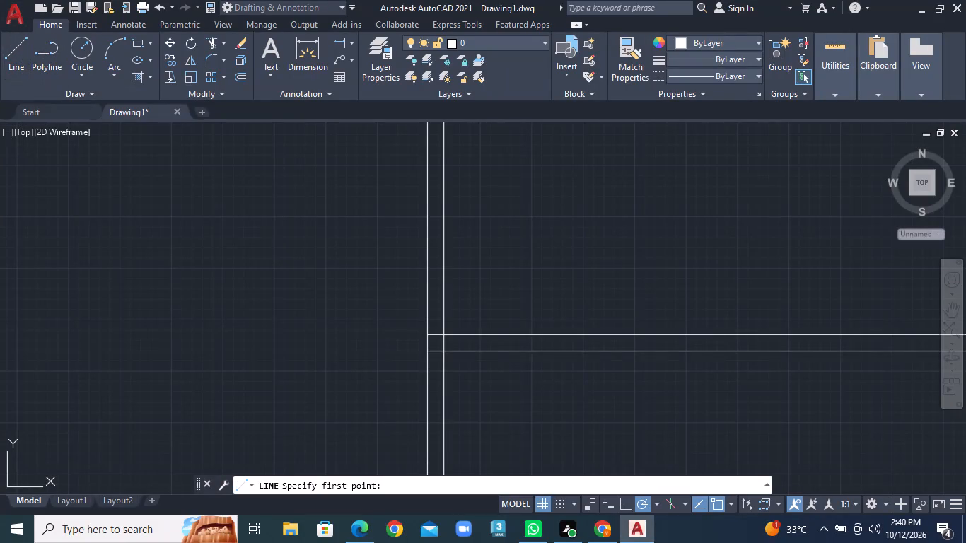
Draw a closed four-sided column outline about 7" square where the southern partition meets the central vertical partition.
scroll(394, 320, "down", 1)
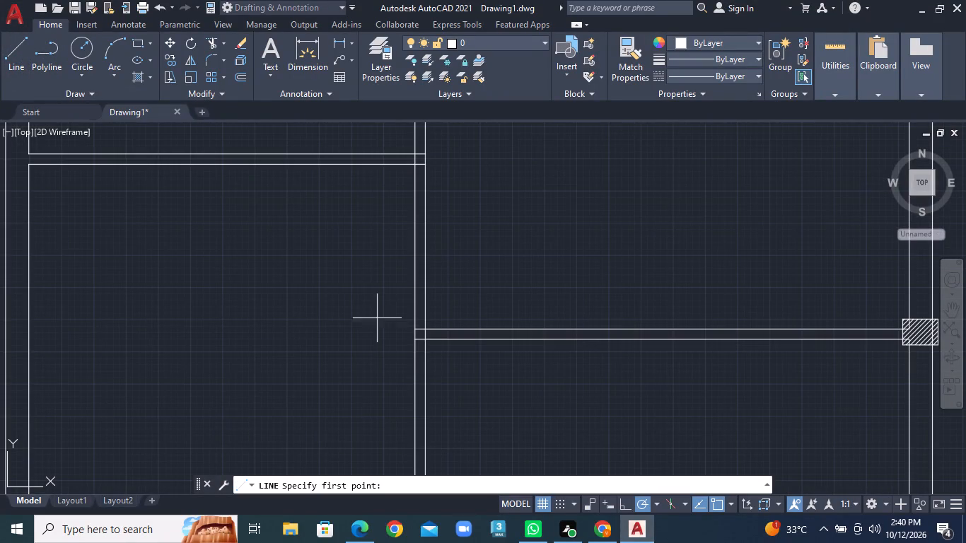
scroll(404, 314, "up", 2)
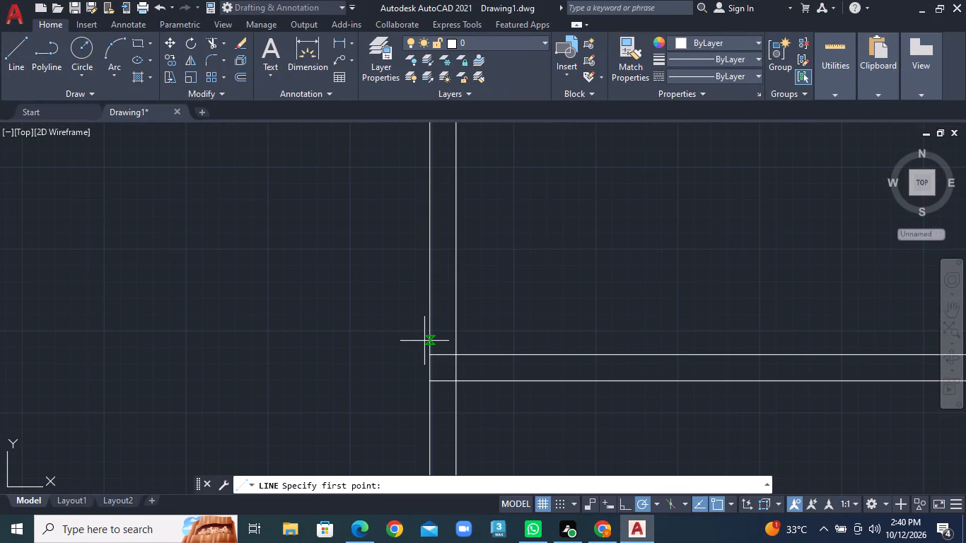
left_click(421, 345)
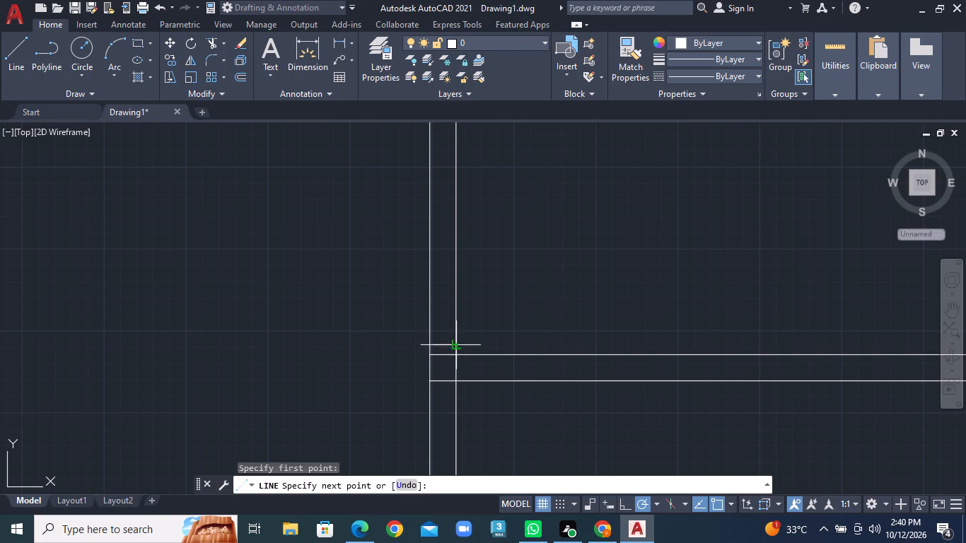
left_click(466, 346)
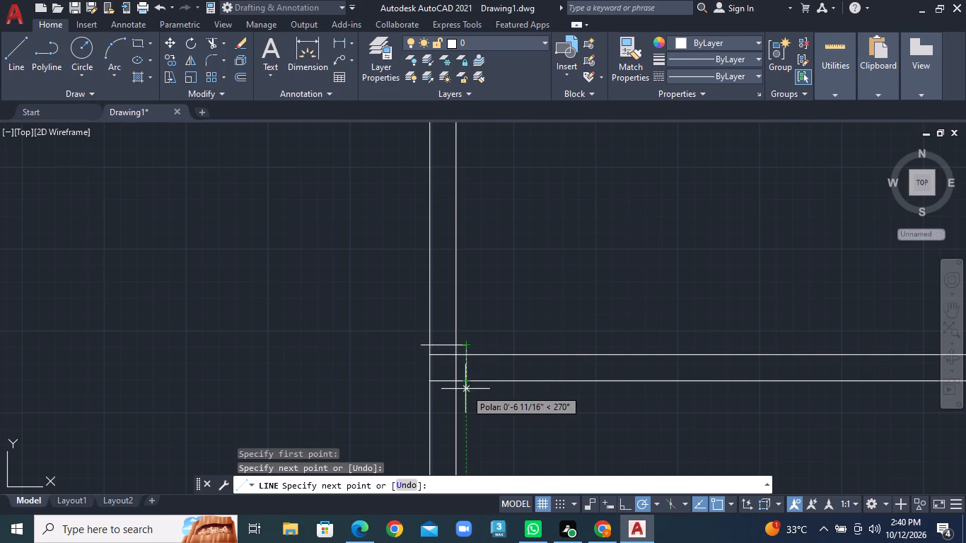
left_click(465, 389)
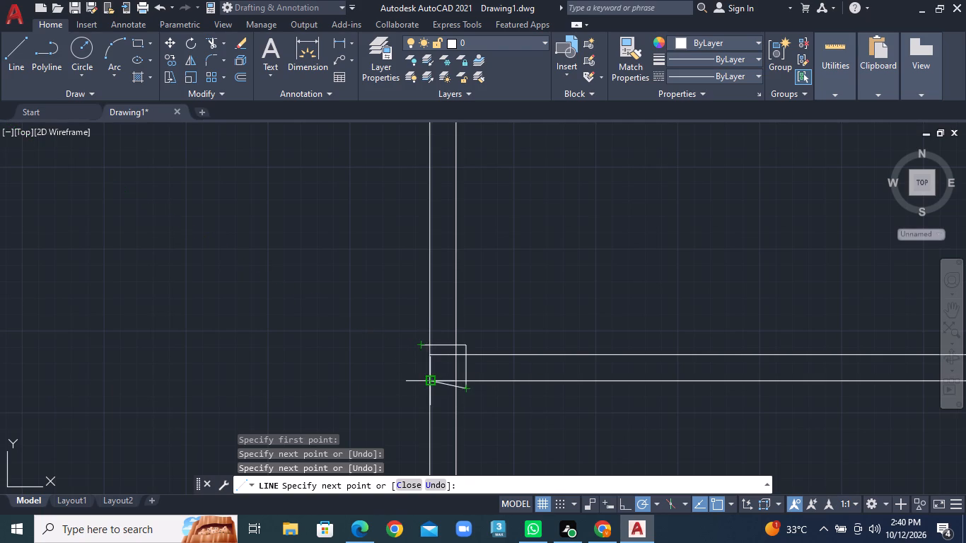
left_click(419, 389)
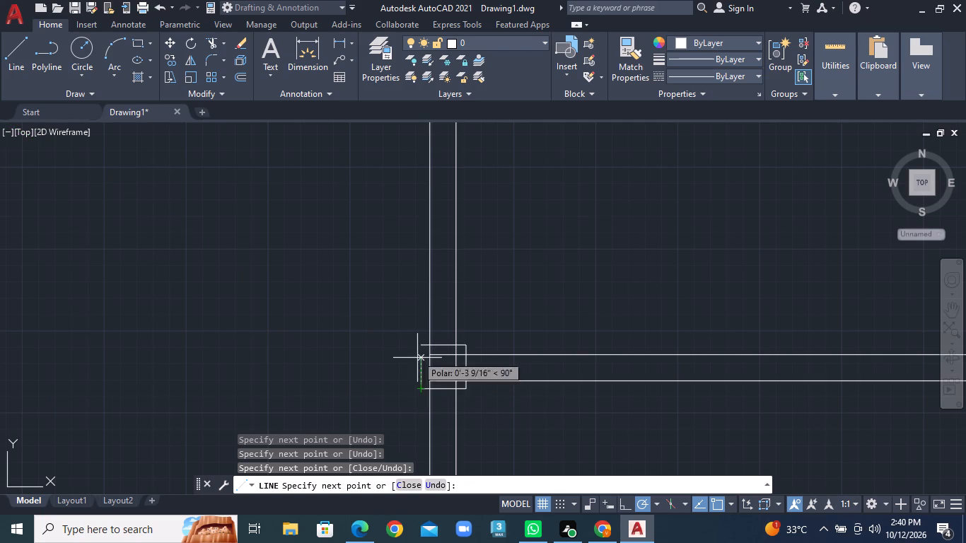
left_click(417, 344)
scroll(417, 344, "up", 1)
right_click(417, 344)
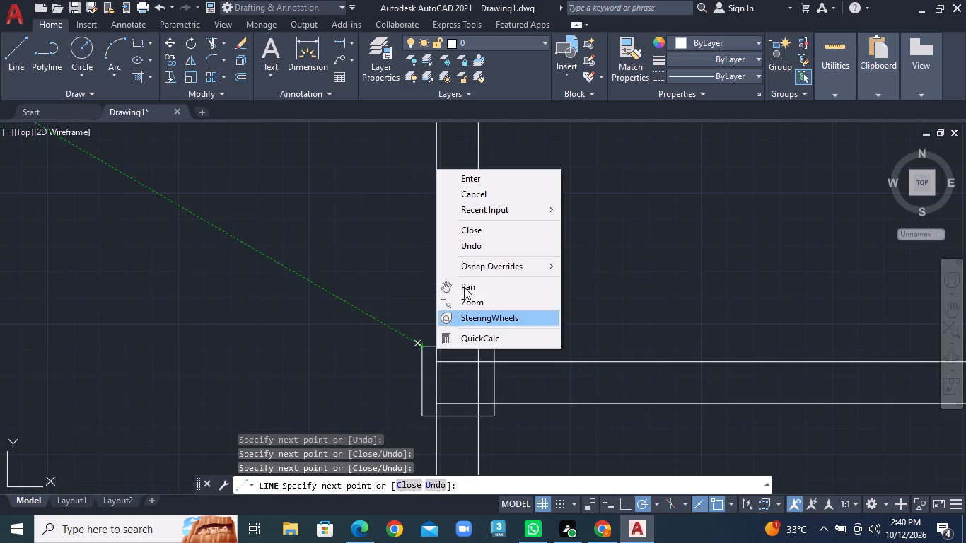
left_click(470, 184)
Draw a four-sided column outline about 6" wide where the horizontal partition from the west wall meets the central vertical partition.
scroll(472, 426, "down", 3)
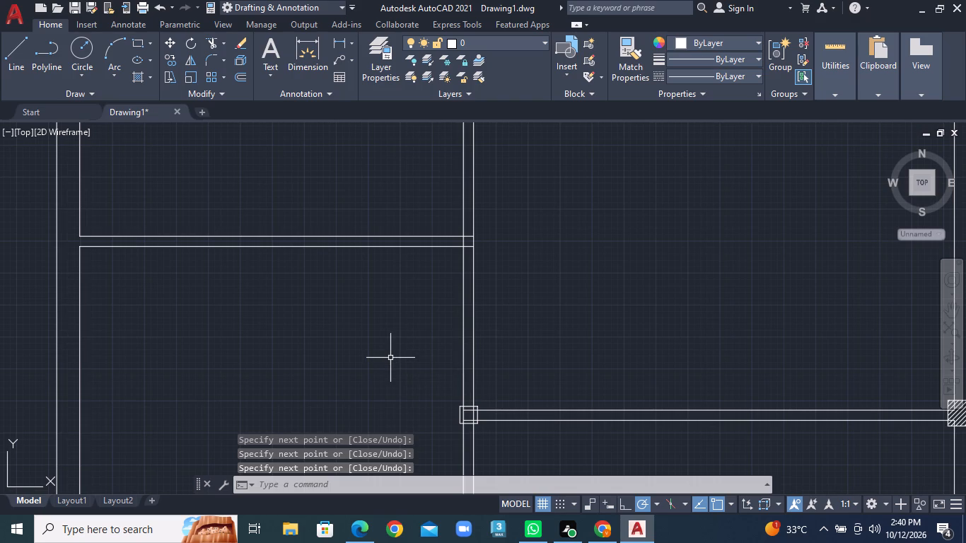
left_click(16, 61)
middle_click_drag(314, 458, 418, 359)
middle_click_drag(436, 341, 441, 332)
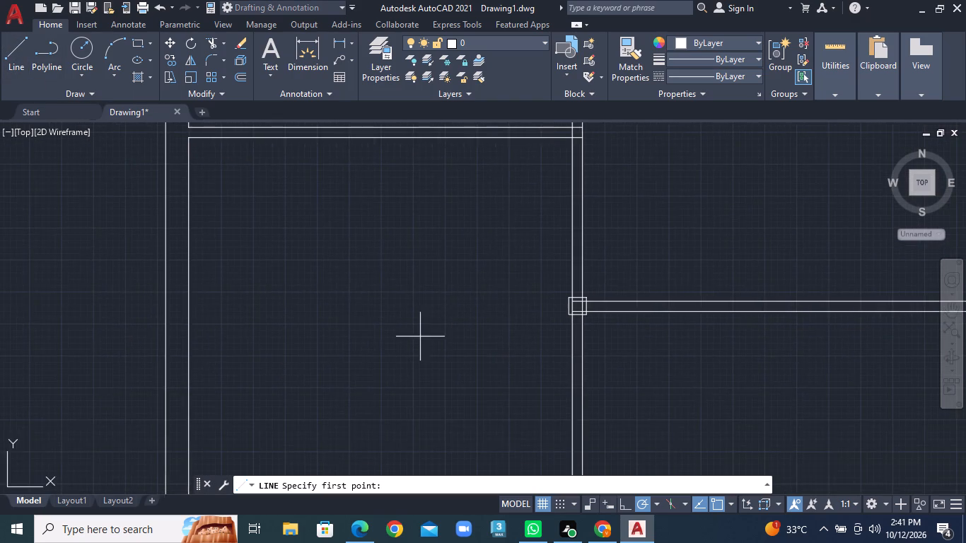
scroll(420, 339, "down", 1)
scroll(420, 339, "up", 1)
middle_click_drag(420, 339, 398, 454)
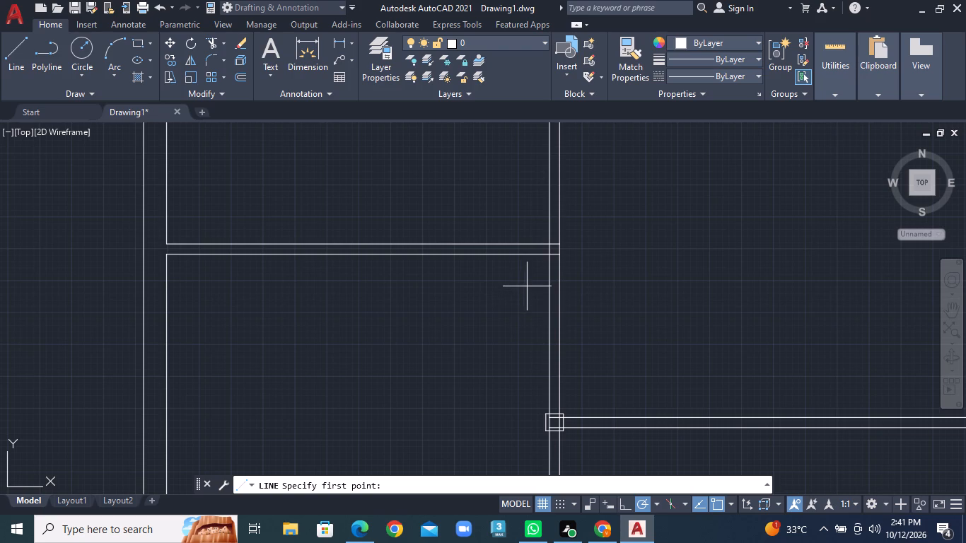
middle_click_drag(528, 286, 450, 375)
scroll(472, 313, "up", 1)
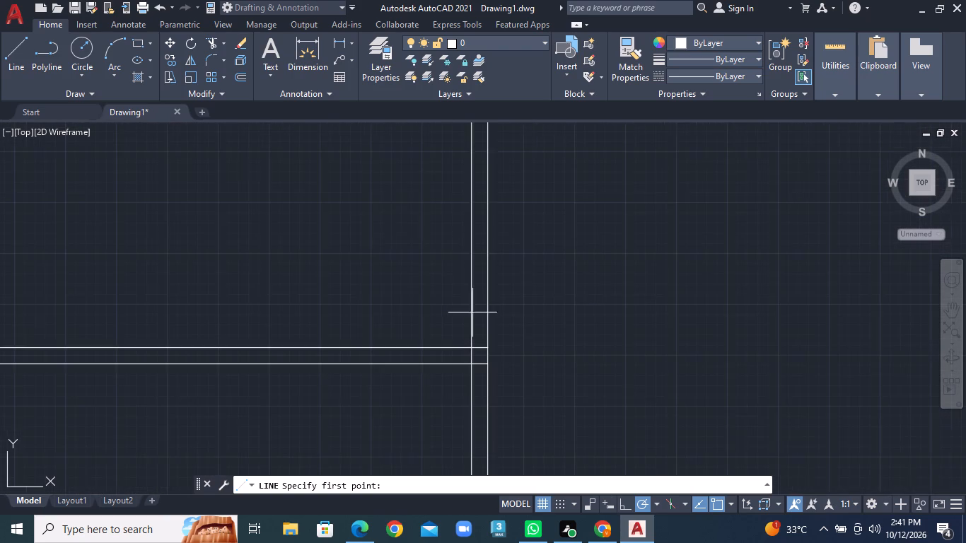
scroll(462, 320, "up", 2)
middle_click_drag(459, 342, 453, 278)
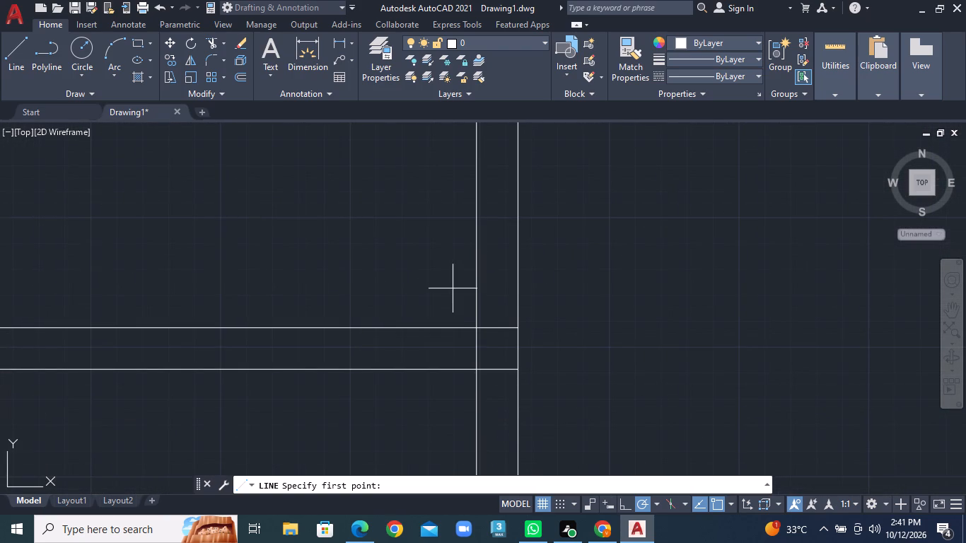
left_click(461, 311)
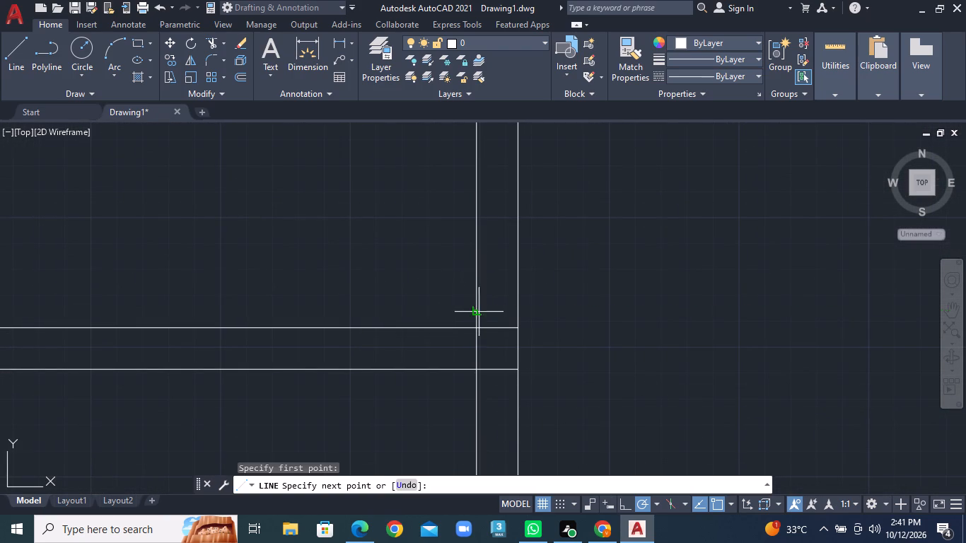
left_click(530, 313)
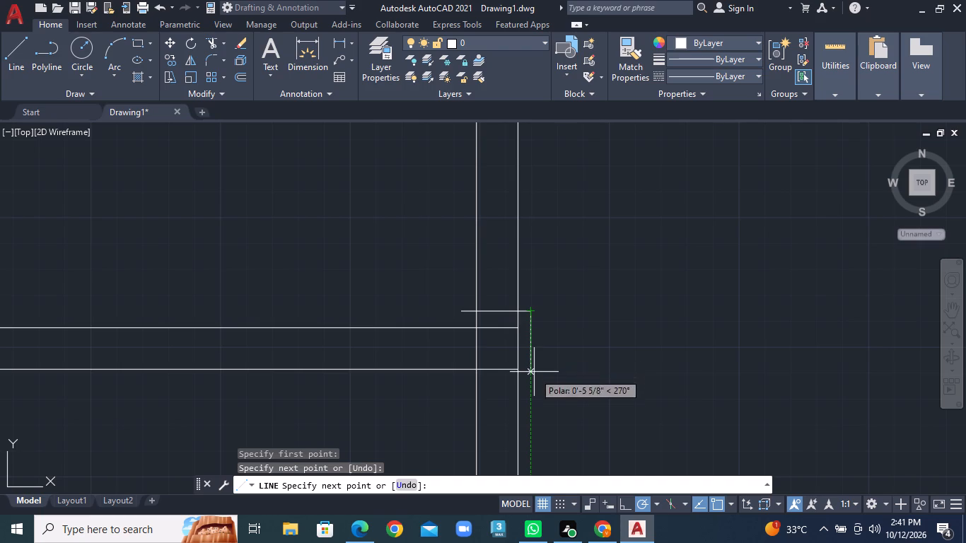
left_click(534, 383)
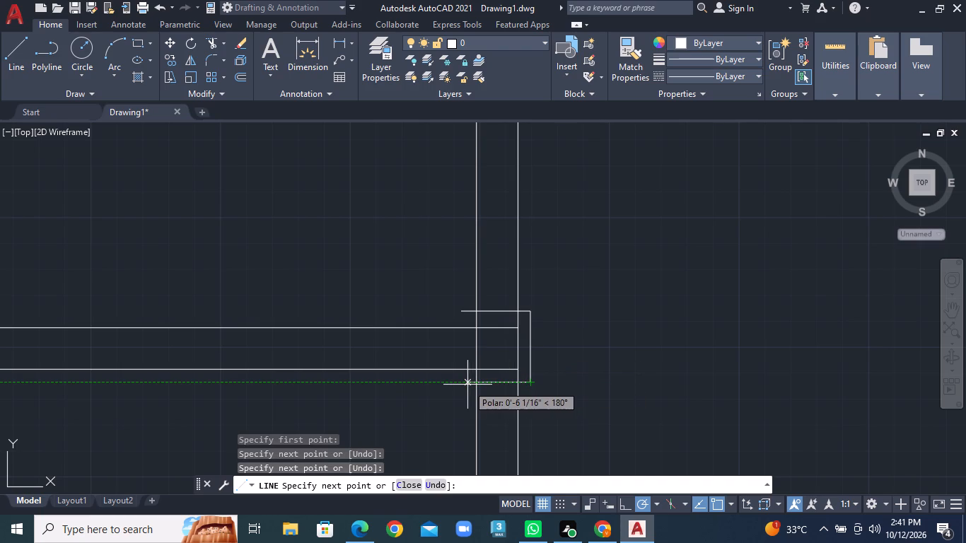
left_click(465, 385)
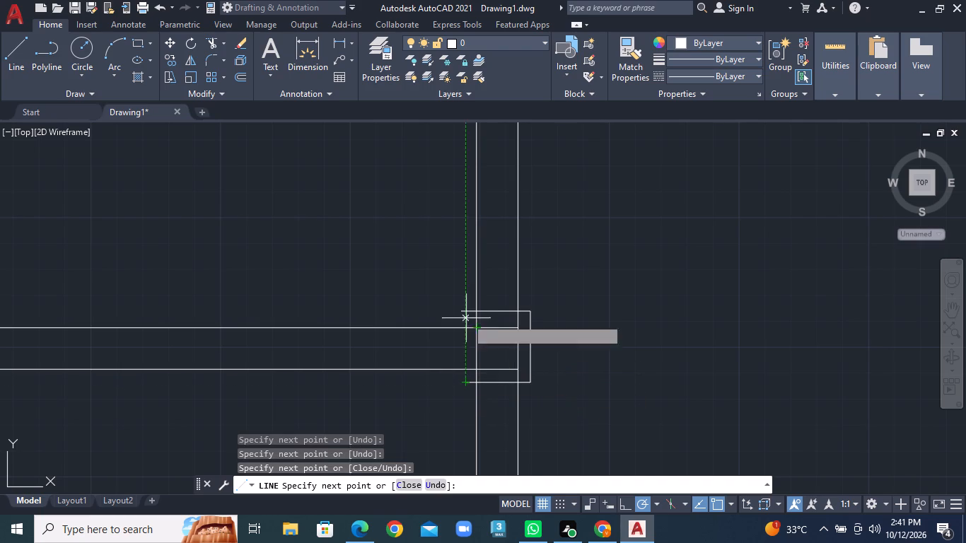
left_click(463, 313)
right_click(463, 313)
left_click(482, 320)
Trim the stub of the column outline's top line that overhangs its west side at the western and central partitions' junction.
scroll(333, 355, "down", 2)
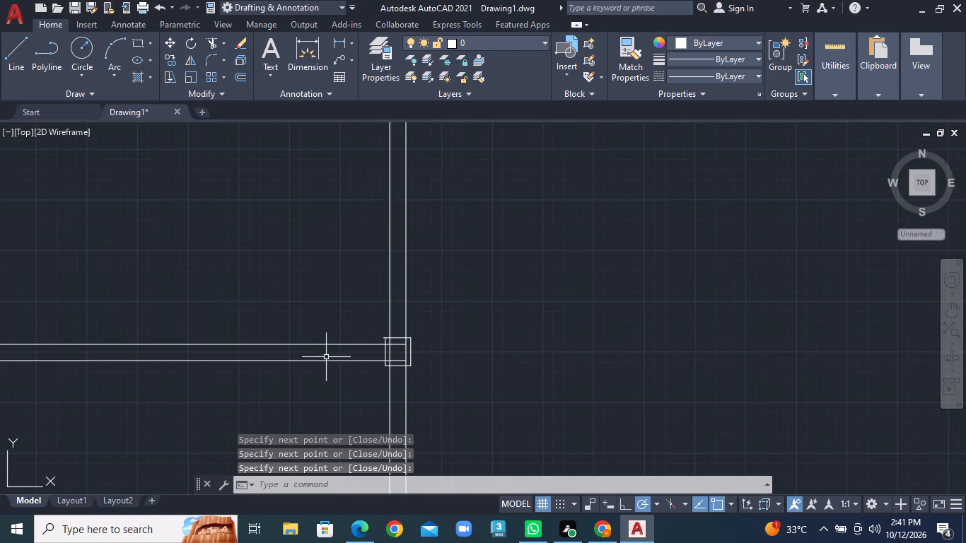
scroll(387, 313, "down", 1)
scroll(387, 313, "up", 5)
middle_click_drag(369, 354, 399, 242)
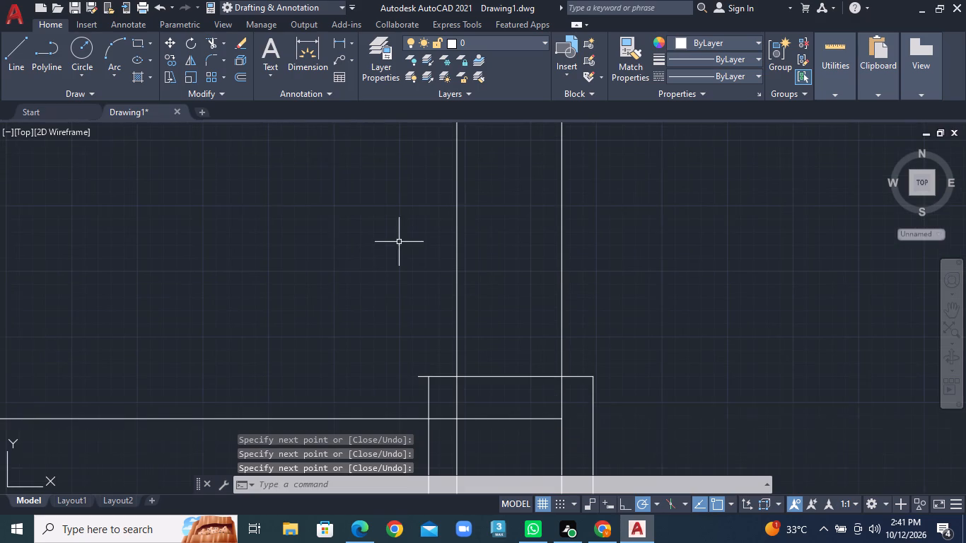
left_click(223, 45)
left_click(246, 70)
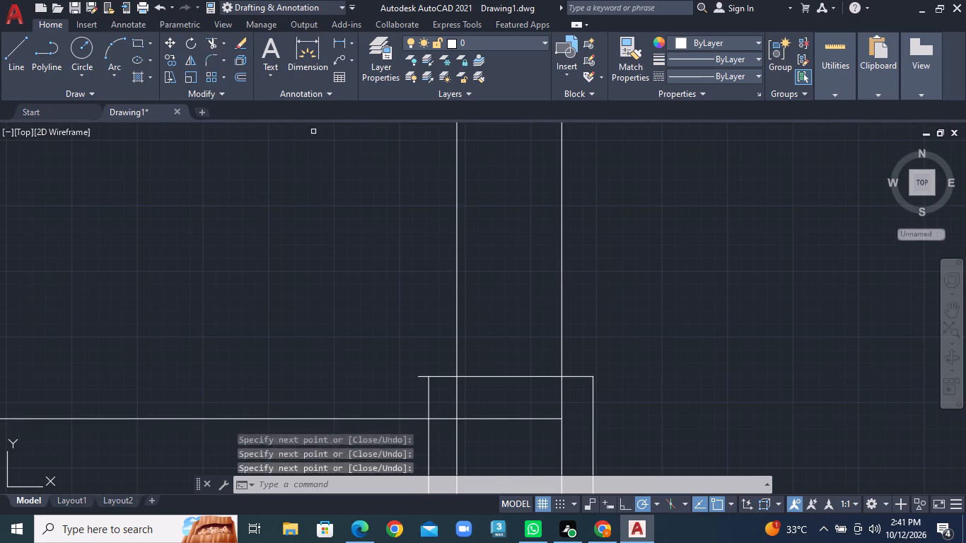
left_click(419, 376)
Draw a four-sided column outline about 1'-1" wide where the horizontal partition meets the west wall, extending past both wall lines.
scroll(400, 385, "down", 1)
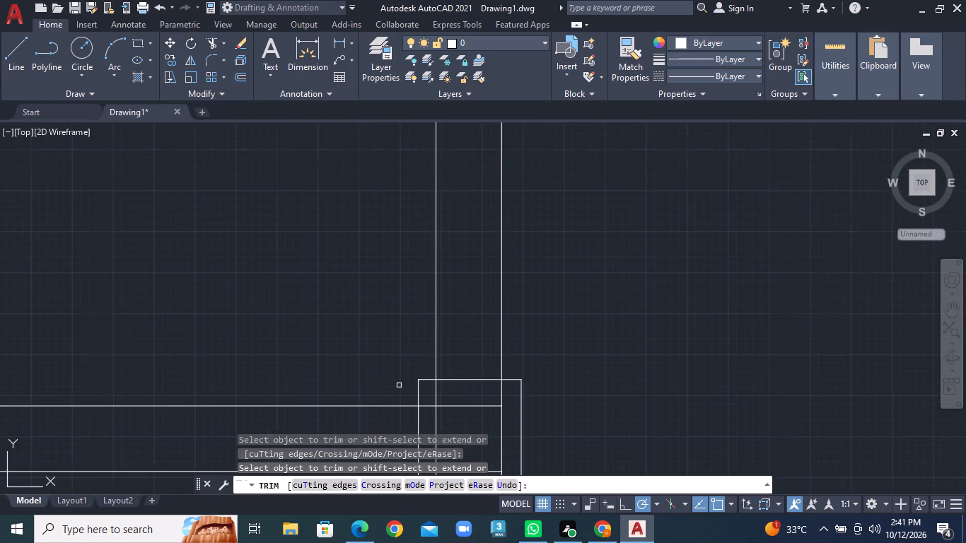
scroll(348, 373, "down", 5)
middle_click_drag(322, 384, 668, 333)
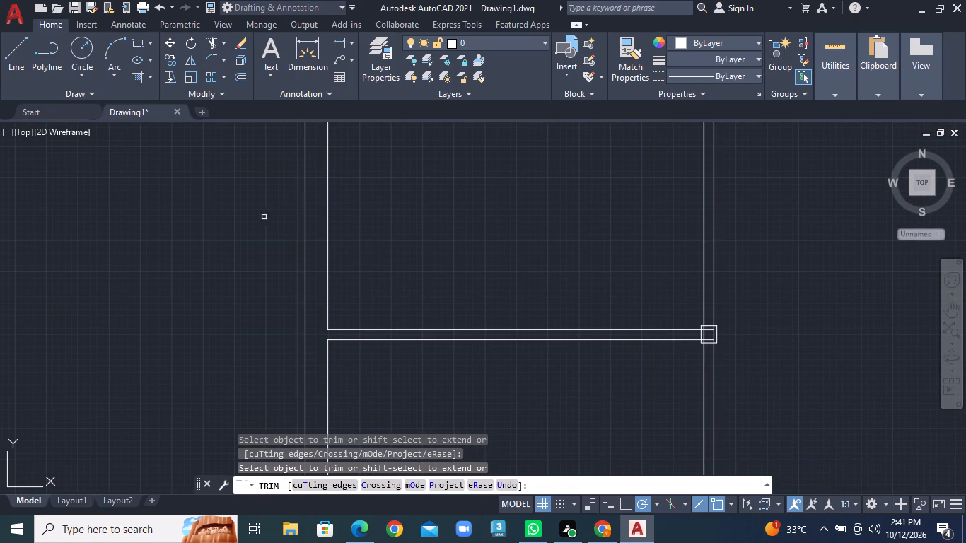
left_click(8, 59)
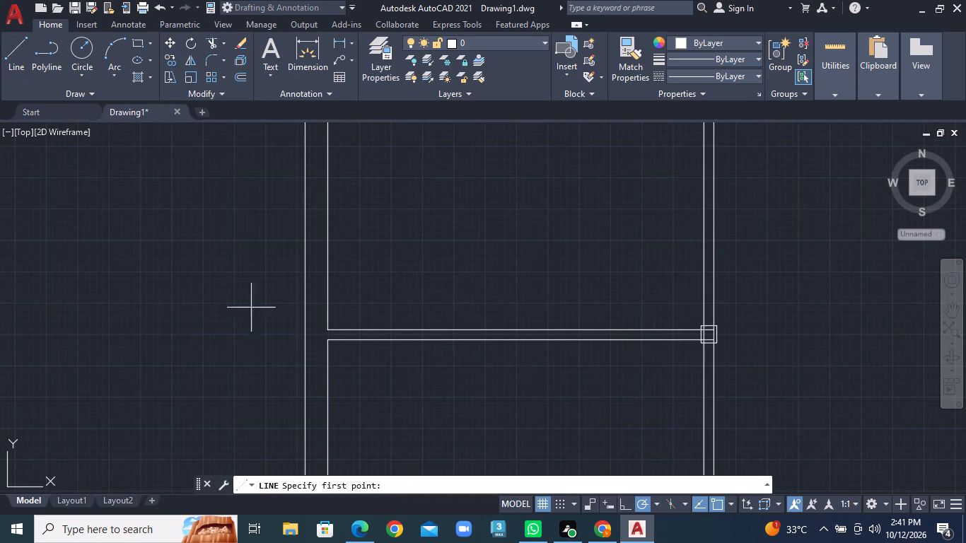
scroll(297, 334, "up", 2)
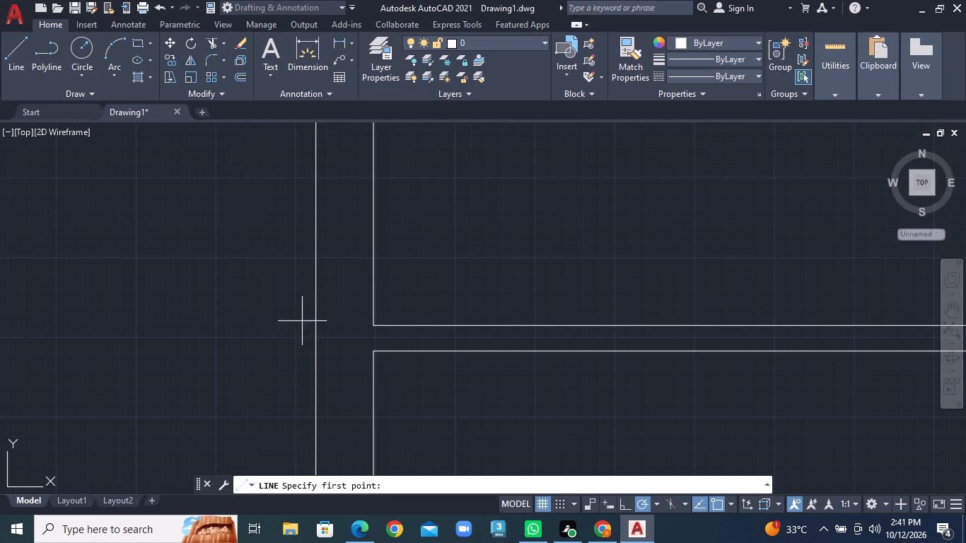
left_click(383, 315)
left_click(305, 312)
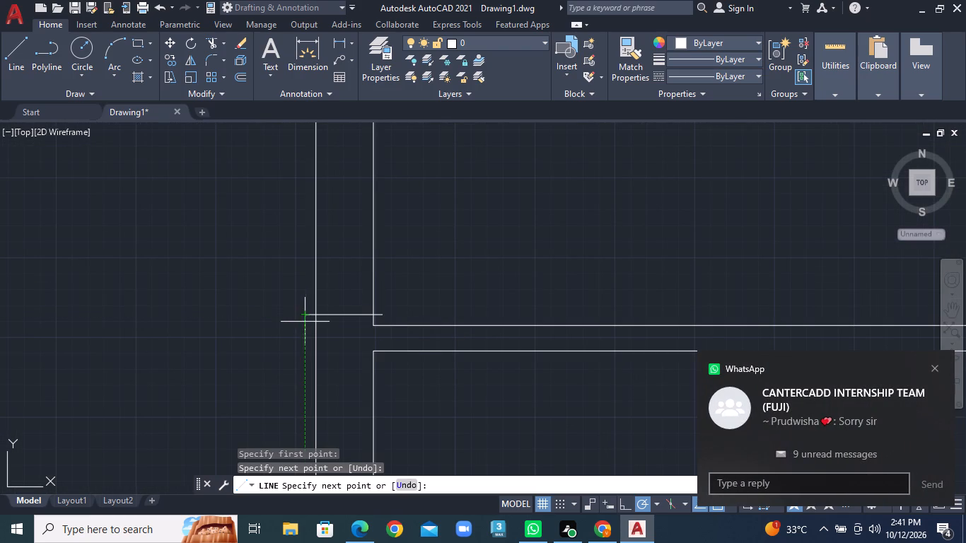
left_click(305, 366)
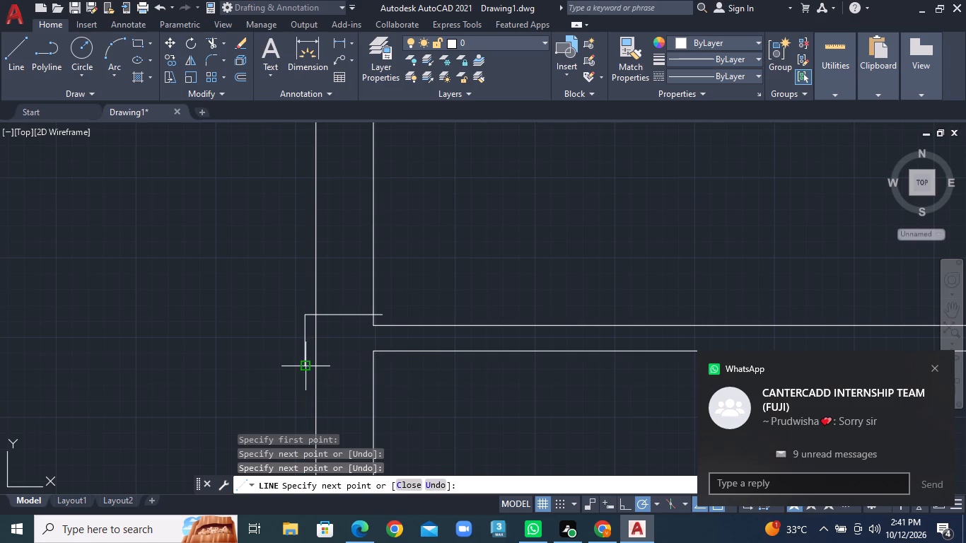
left_click(383, 370)
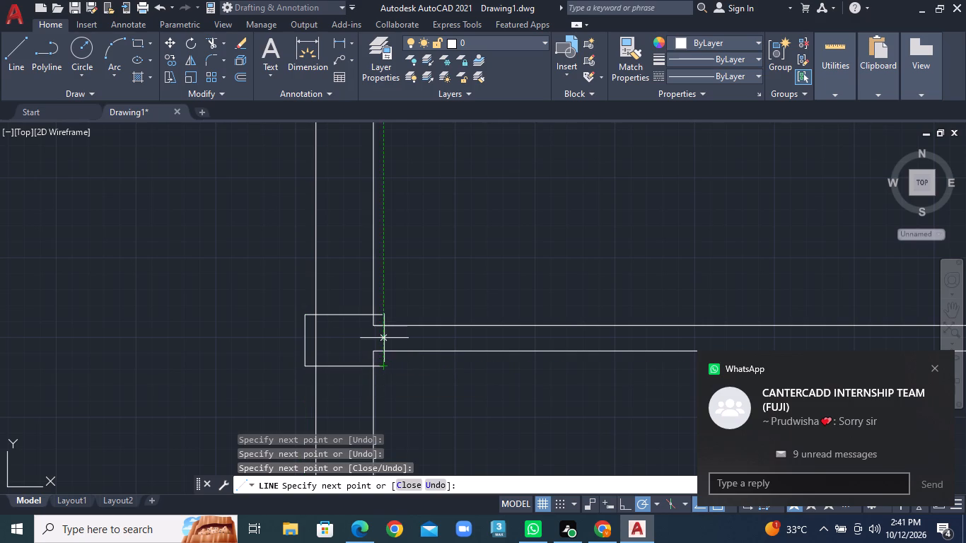
left_click(387, 310)
right_click(387, 310)
left_click(413, 320)
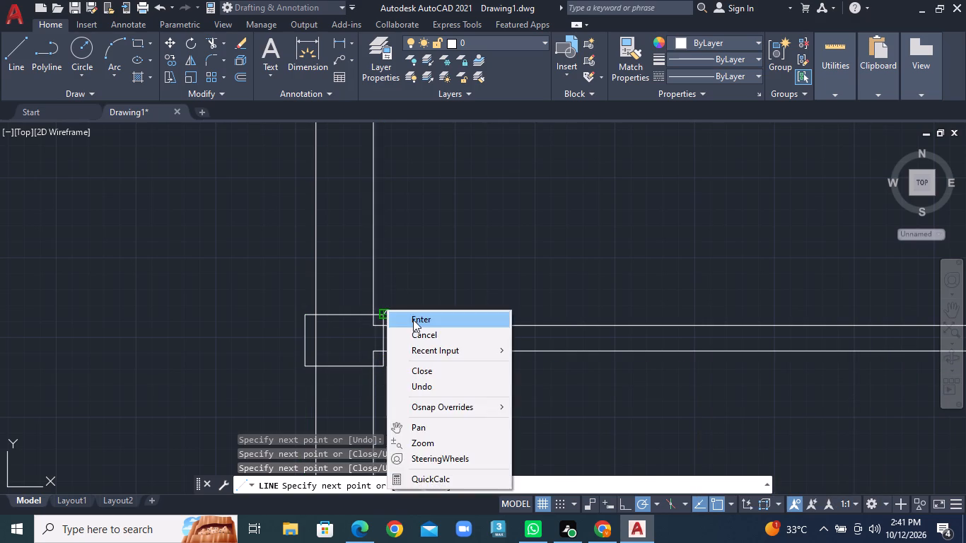
Close the gap at the northeast corner of the west wall column outline with a short horizontal line.
scroll(337, 292, "up", 1)
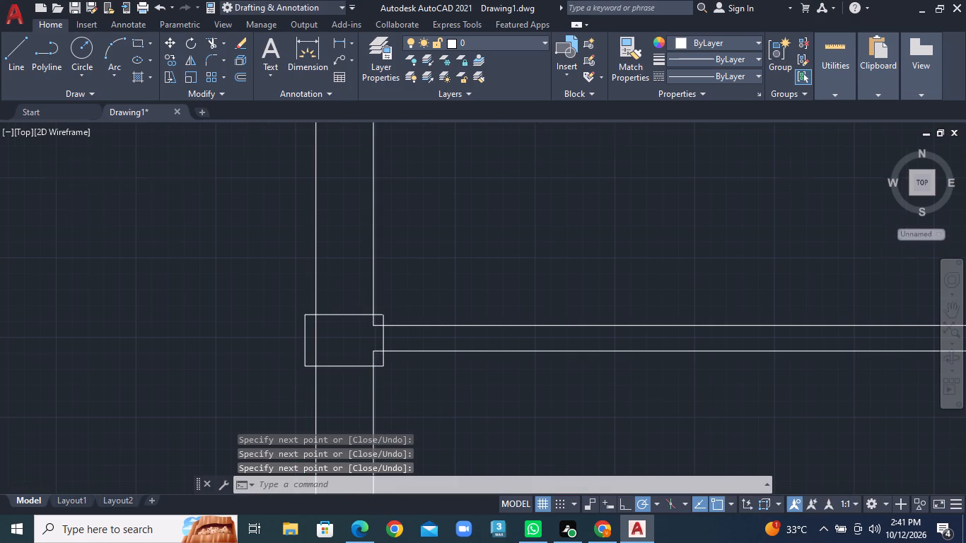
scroll(337, 292, "up", 2)
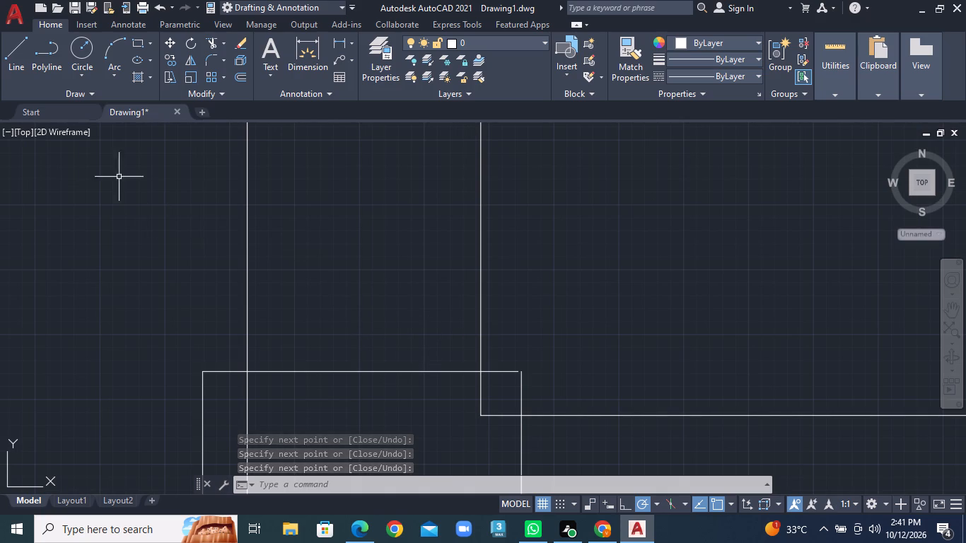
left_click(21, 60)
scroll(661, 441, "up", 2)
scroll(378, 343, "up", 3)
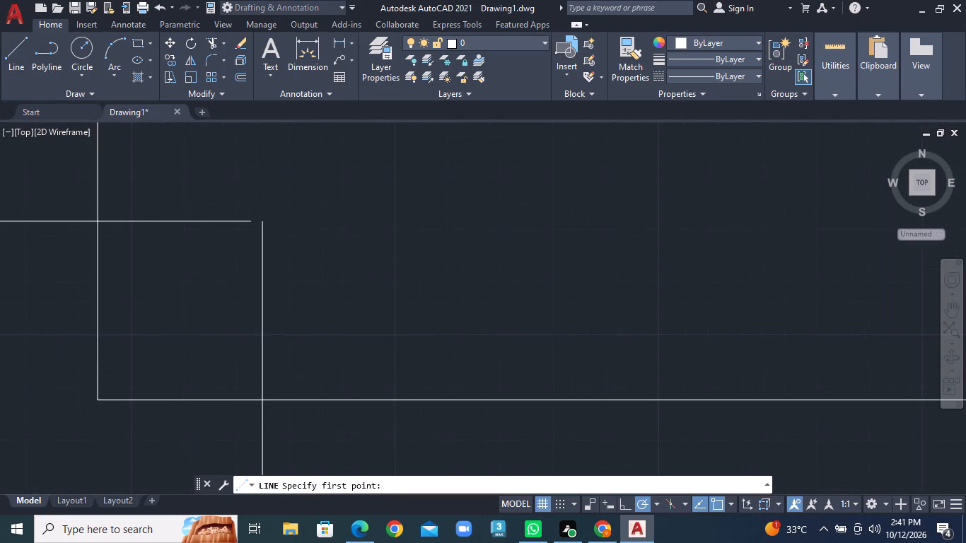
middle_click_drag(328, 277, 576, 483)
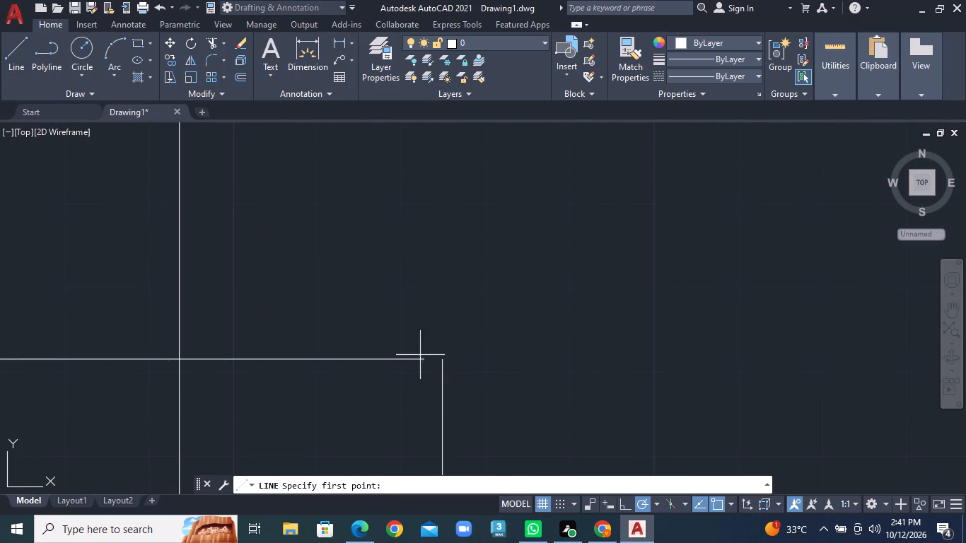
left_click(424, 357)
left_click(444, 357)
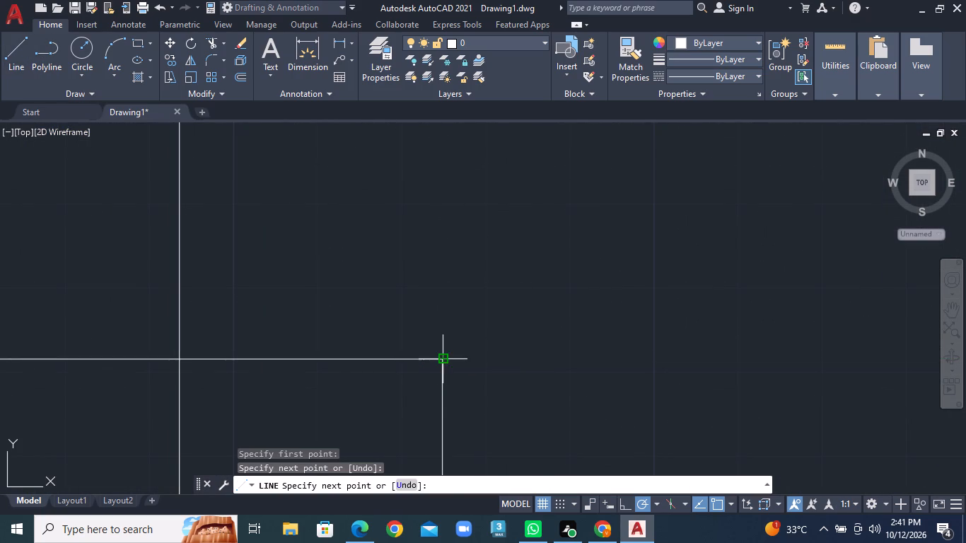
right_click(444, 357)
left_click(477, 208)
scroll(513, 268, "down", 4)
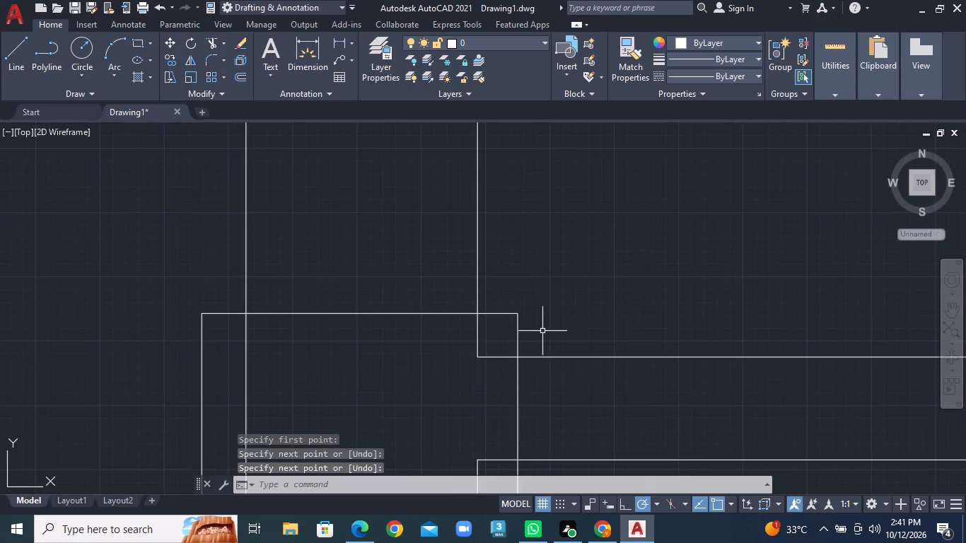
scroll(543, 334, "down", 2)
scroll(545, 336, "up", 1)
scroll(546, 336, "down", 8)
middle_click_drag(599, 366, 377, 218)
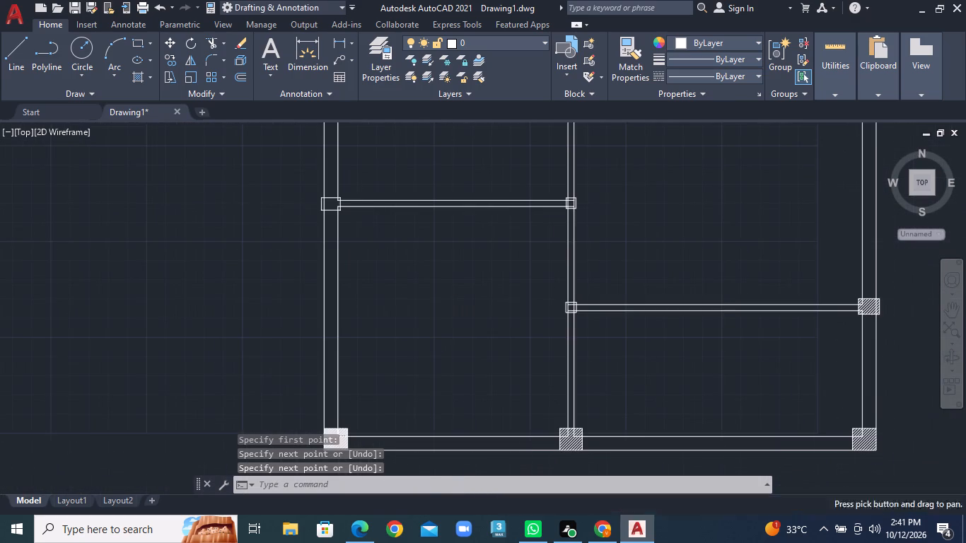
Hatch every region of the column outline where the horizontal partition meets the west wall with ANSI31.
scroll(337, 169, "up", 4)
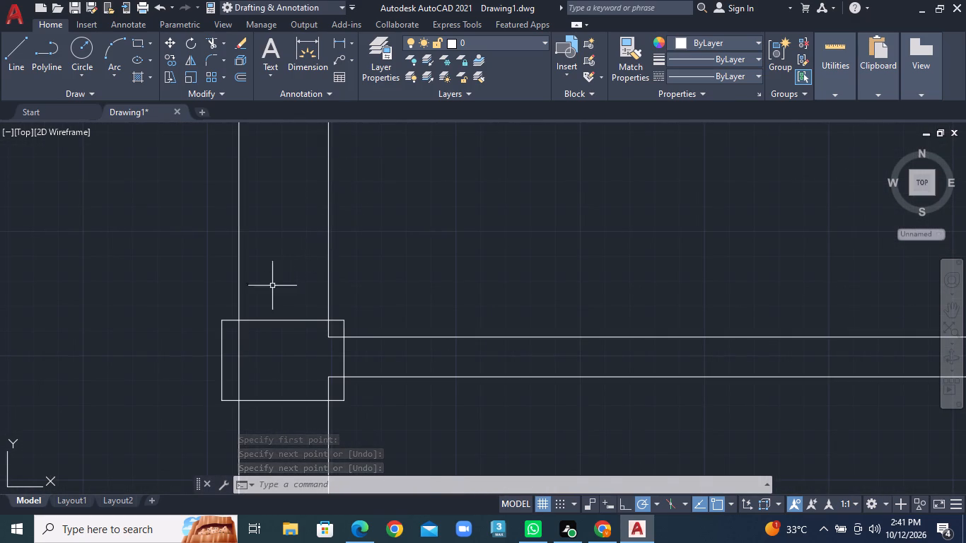
key("h")
key("a")
key("space")
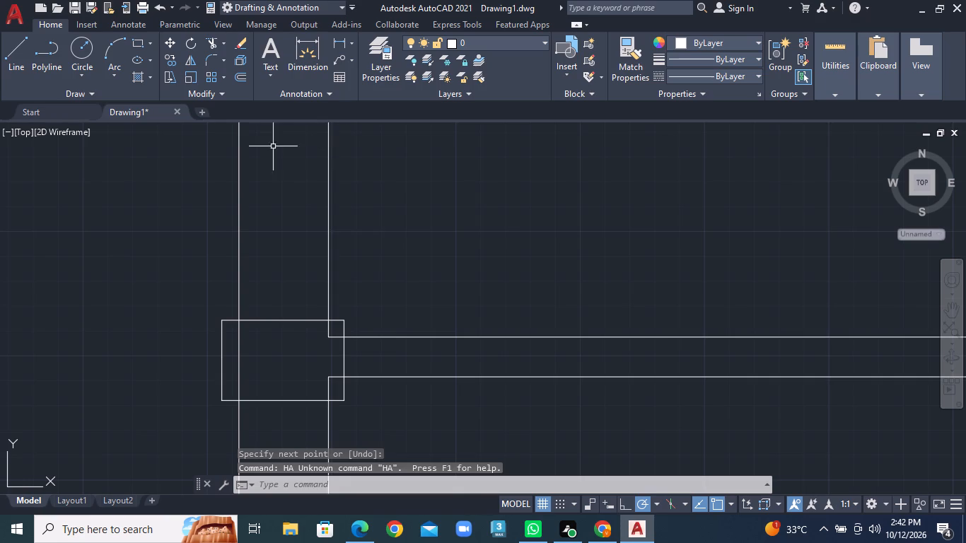
key("h")
type("A")
key("space")
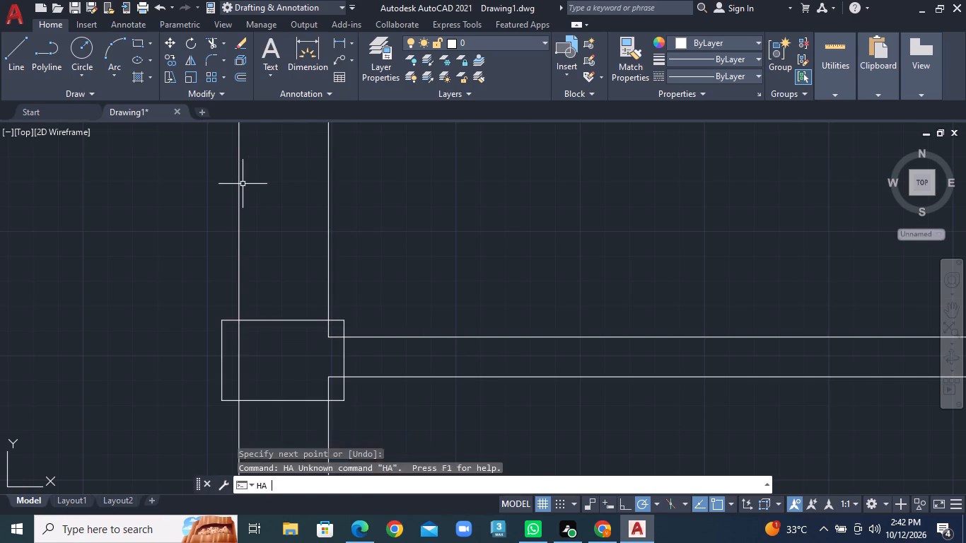
left_click(242, 51)
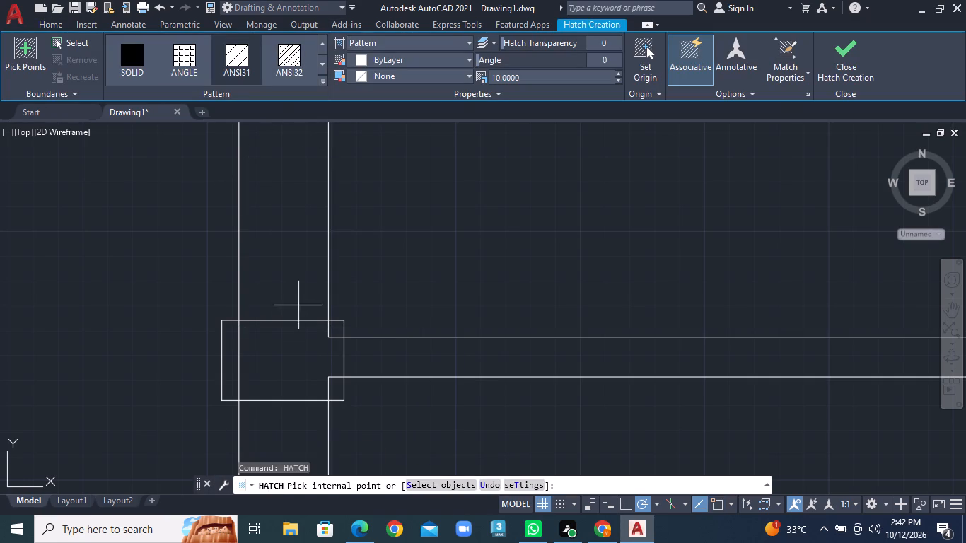
left_click(296, 352)
left_click(231, 352)
scroll(349, 368, "up", 2)
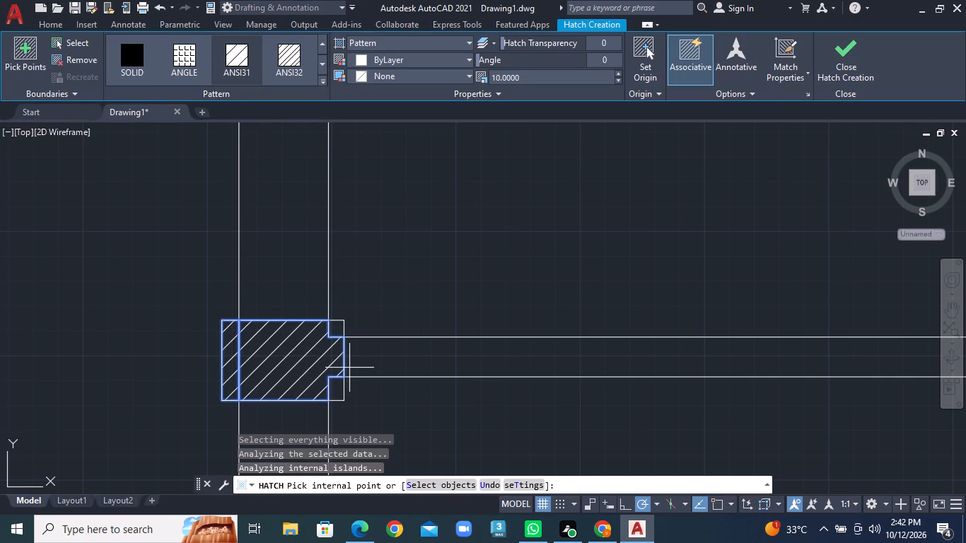
scroll(349, 368, "up", 1)
left_click(326, 393)
left_click(333, 303)
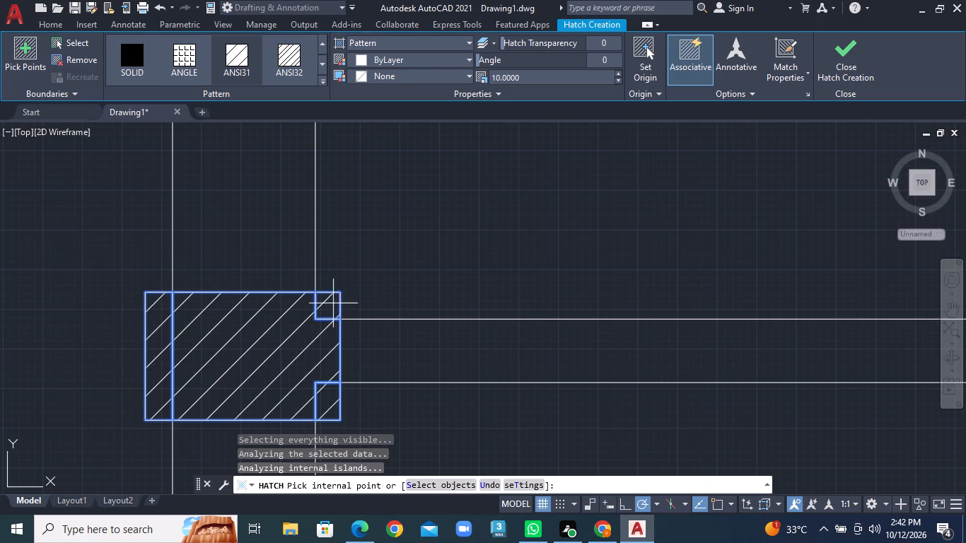
Add ANSI31 hatch to all regions of the small column where the western horizontal partition meets the central vertical partition.
scroll(593, 336, "down", 5)
middle_click_drag(714, 363, 116, 343)
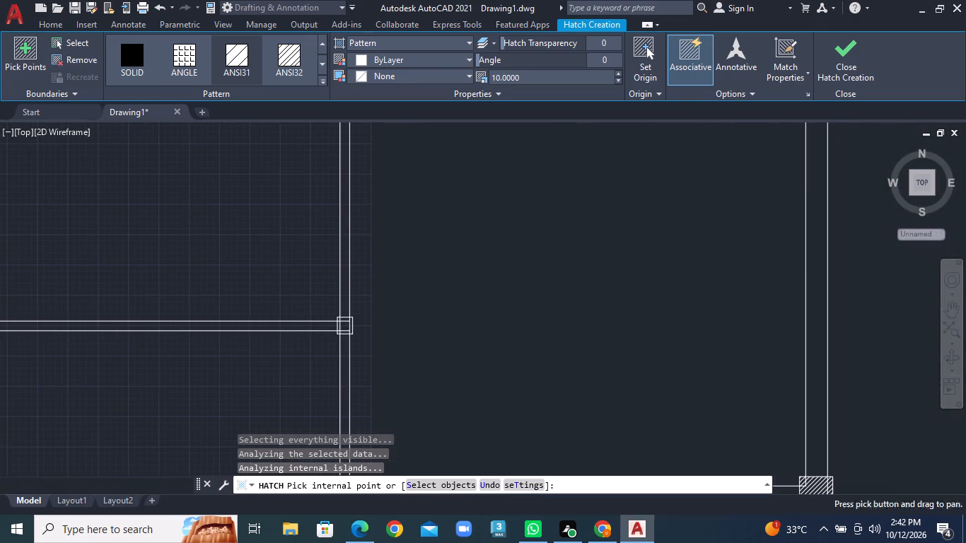
scroll(349, 330, "up", 8)
left_click(332, 319)
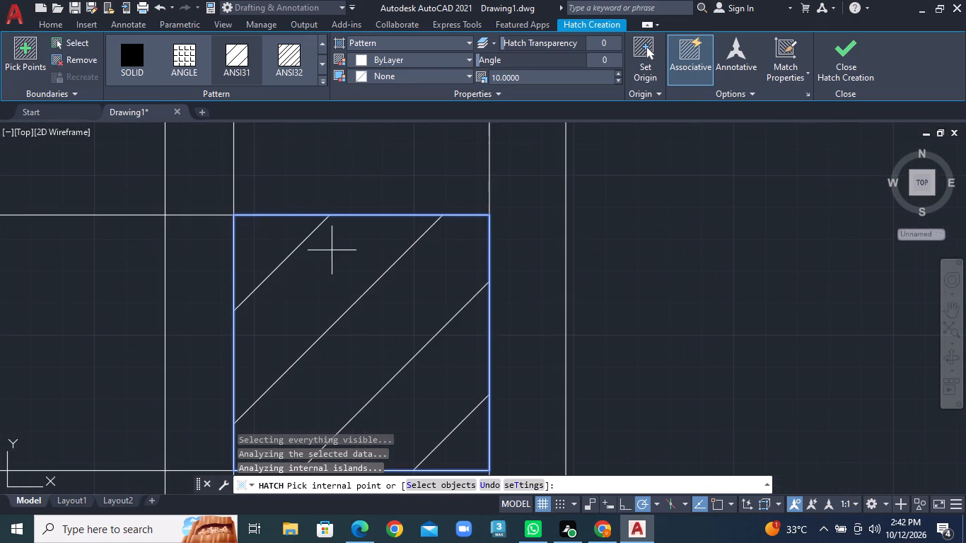
left_click(328, 196)
left_click(210, 186)
left_click(199, 291)
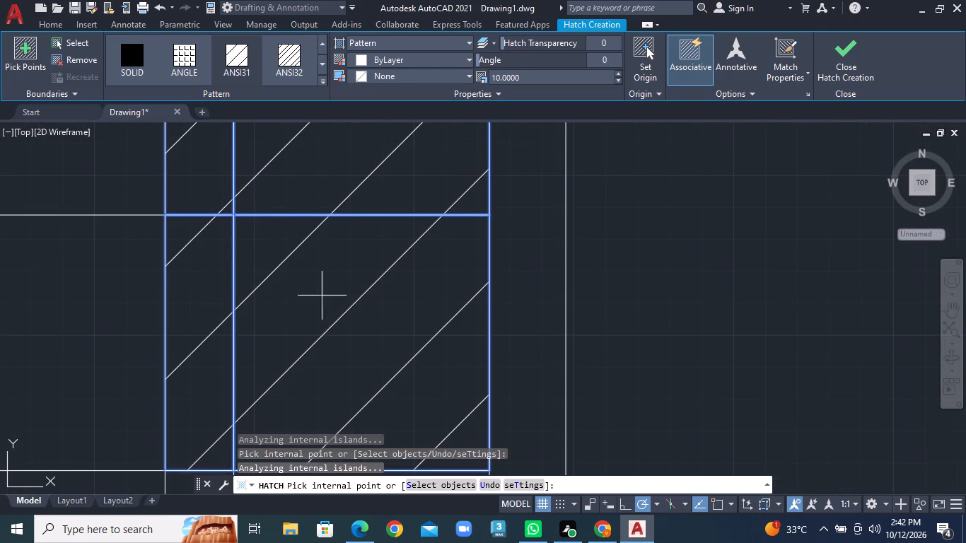
left_click(513, 306)
scroll(520, 320, "down", 1)
middle_click_drag(518, 374, 540, 308)
left_click(469, 366)
left_click(338, 367)
Add ANSI31 hatch to the small column where the eastern horizontal partition meets the central vertical partition, and finish the hatch.
scroll(568, 334, "down", 3)
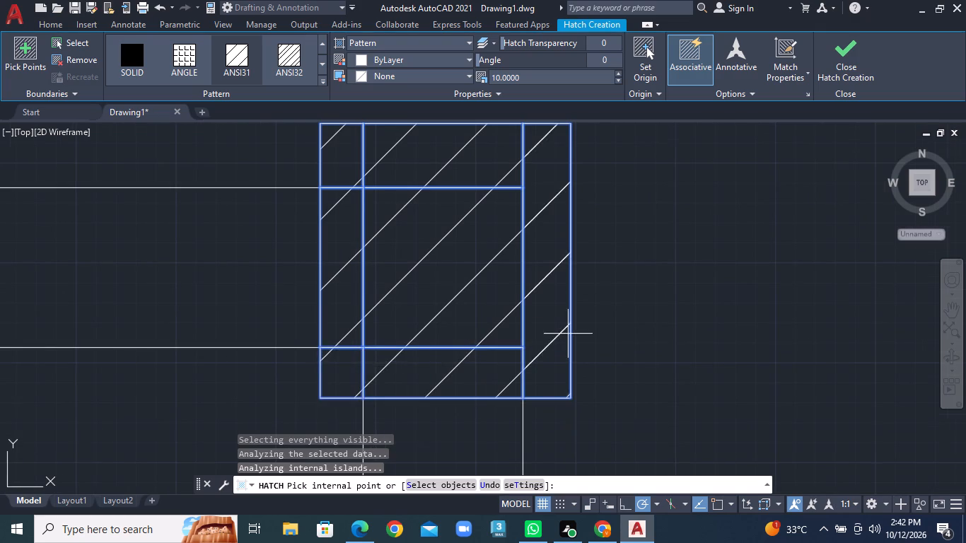
scroll(596, 330, "down", 7)
scroll(651, 347, "down", 3)
middle_click_drag(704, 362, 668, 309)
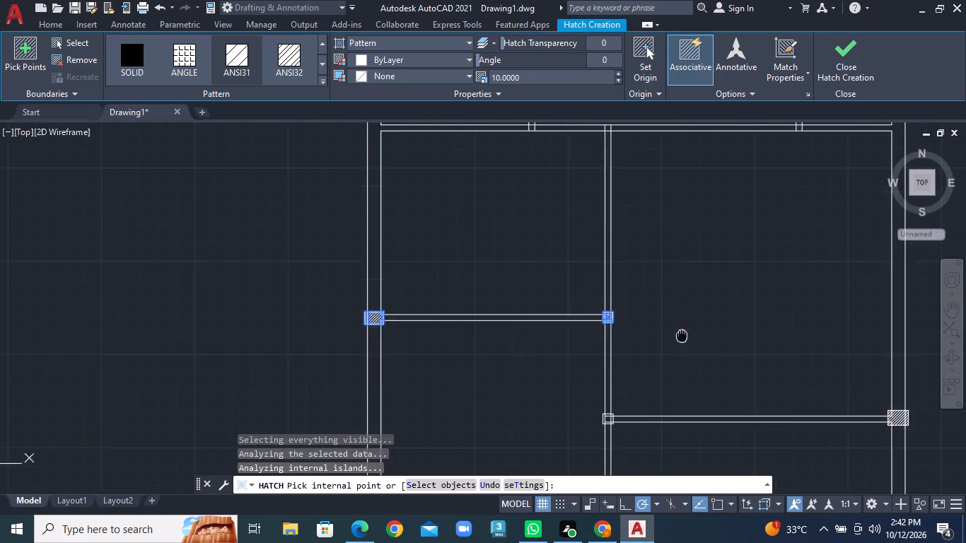
middle_click_drag(668, 309, 618, 236)
scroll(564, 298, "up", 5)
middle_click_drag(520, 363, 568, 265)
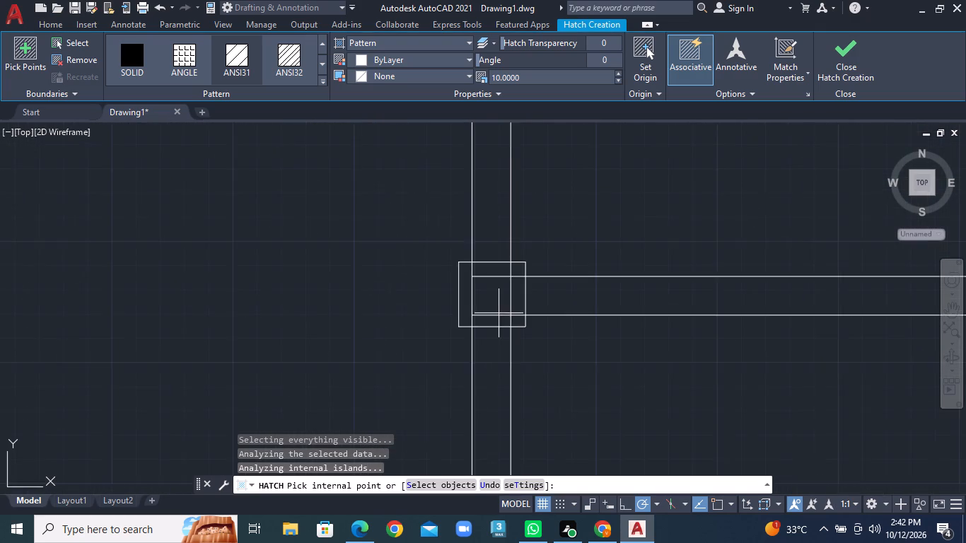
scroll(498, 313, "up", 3)
left_click(486, 271)
left_click(378, 252)
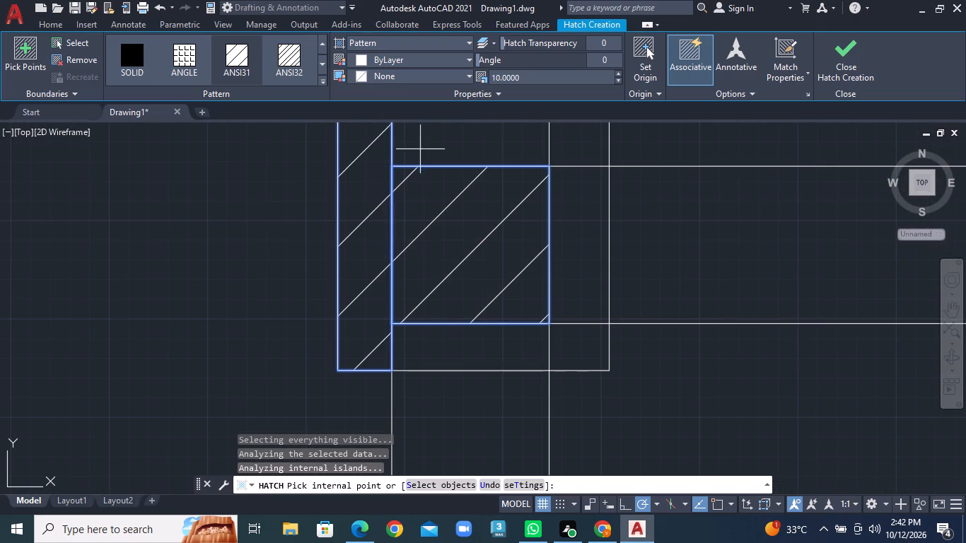
left_click(438, 146)
left_click(576, 156)
left_click(577, 217)
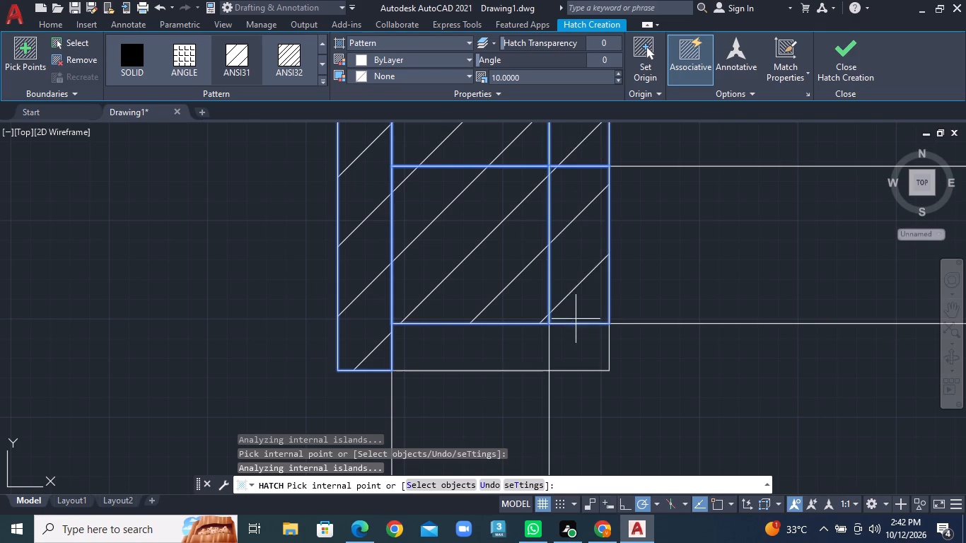
left_click(574, 341)
left_click(506, 345)
scroll(516, 316, "down", 10)
scroll(603, 299, "down", 3)
middle_click_drag(650, 233, 542, 404)
scroll(541, 404, "down", 1)
right_click(535, 252)
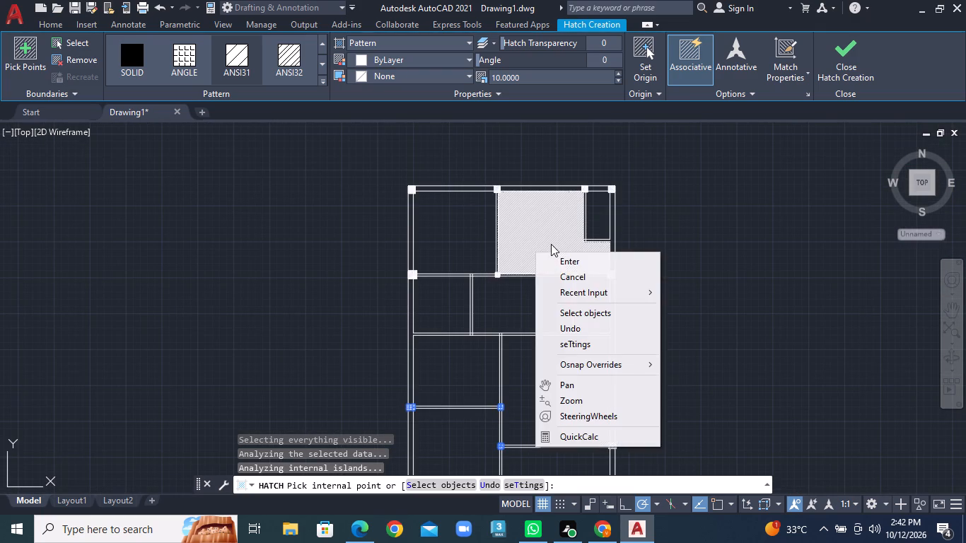
scroll(551, 244, "up", 1)
left_click(559, 264)
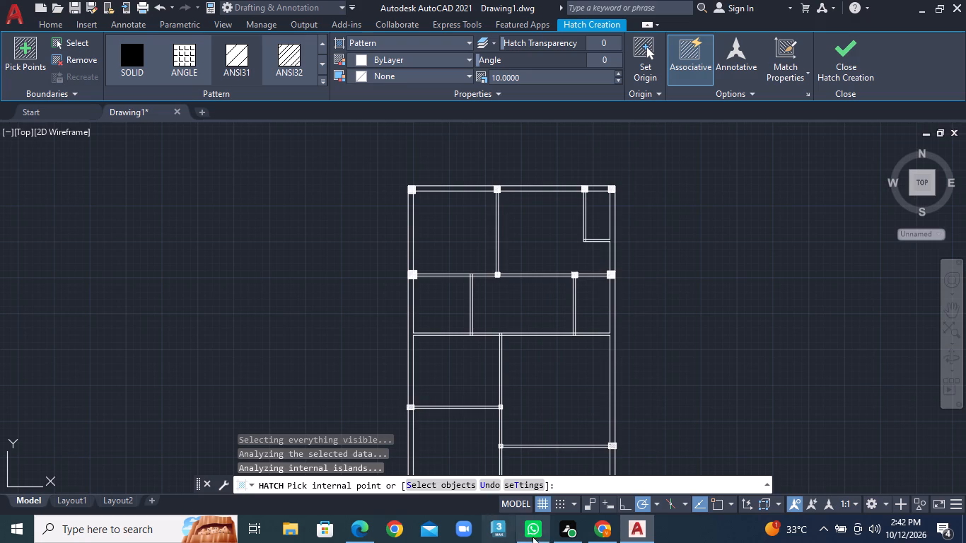
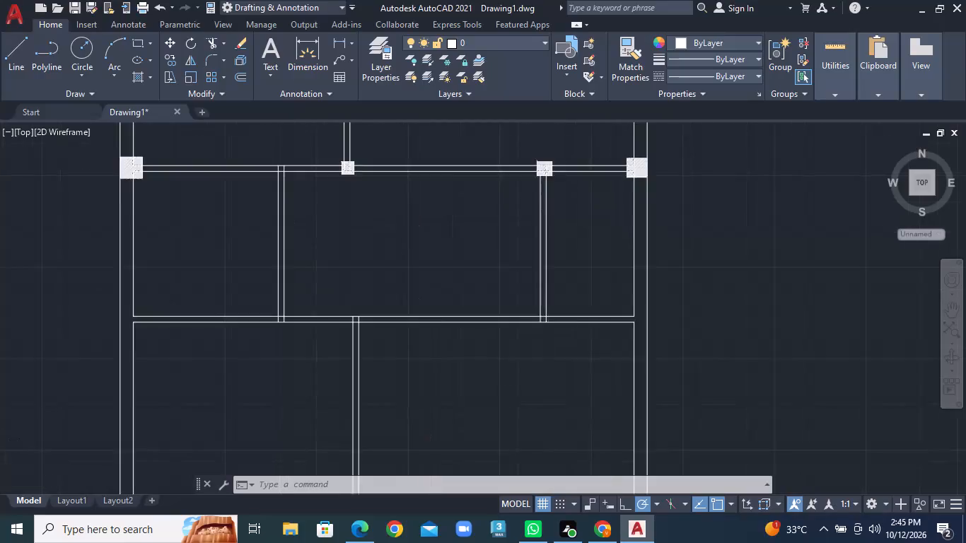
Outline a column with lines where the horizontal partition below the middle rooms meets the east wall, ending on the wall's outer face.
middle_click_drag(570, 329, 436, 341)
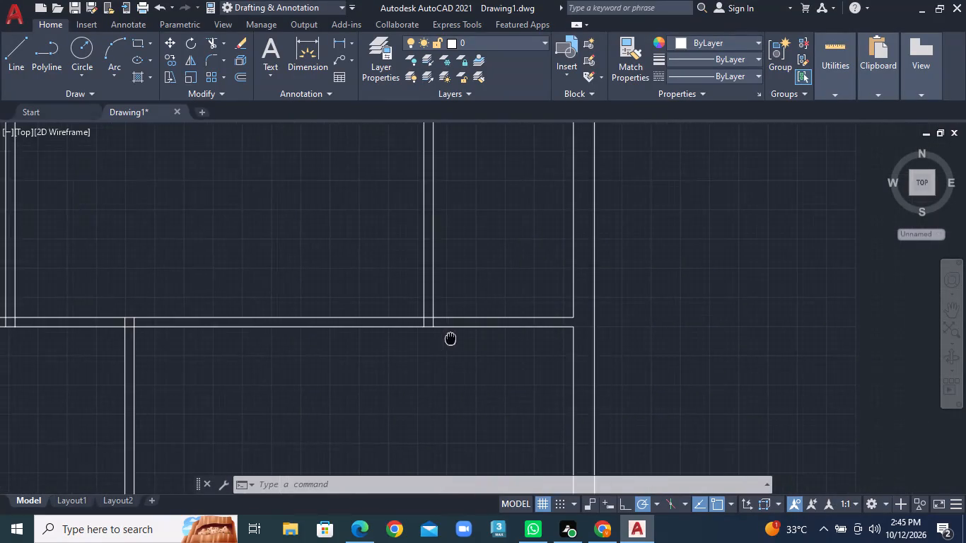
middle_click_drag(436, 341, 380, 348)
left_click(20, 63)
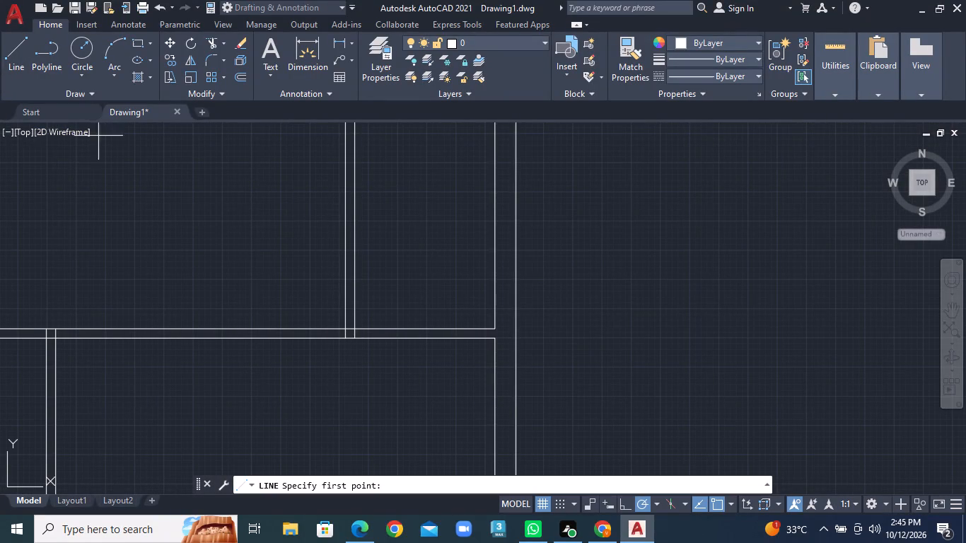
scroll(511, 383, "up", 2)
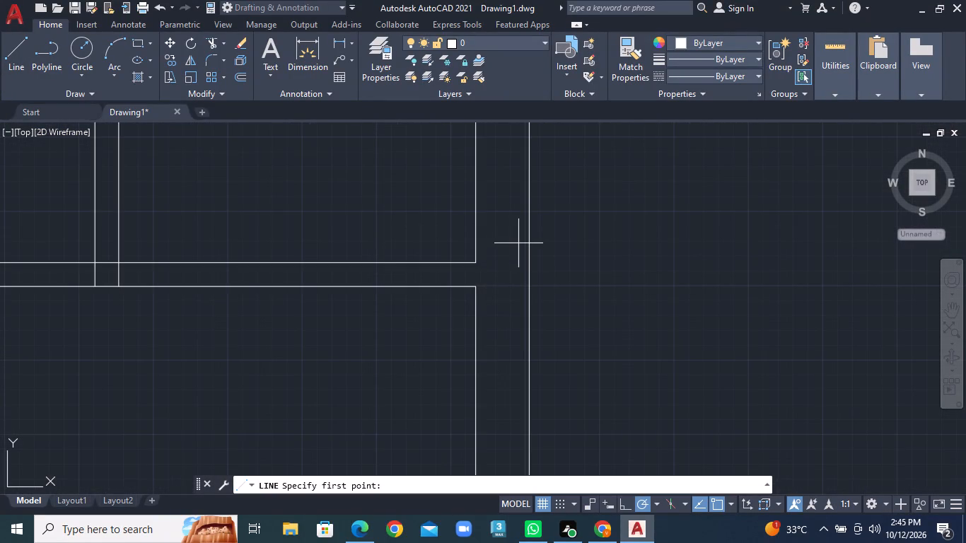
left_click(528, 247)
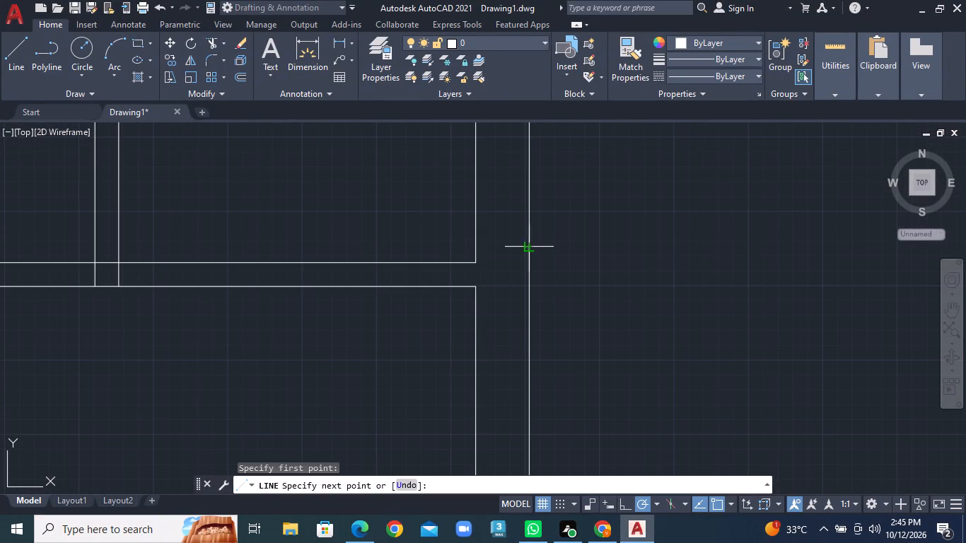
left_click(465, 247)
left_click(463, 301)
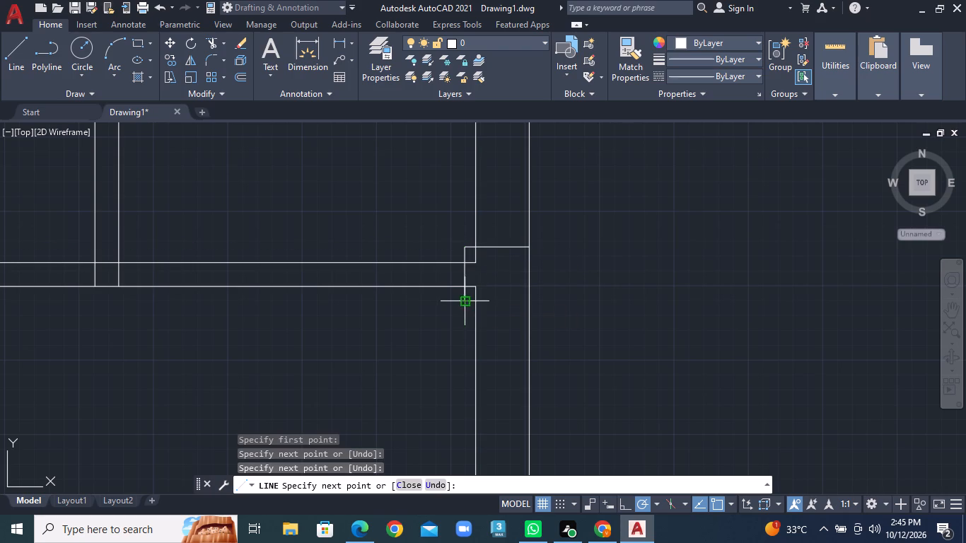
left_click(528, 298)
right_click(528, 298)
left_click(553, 302)
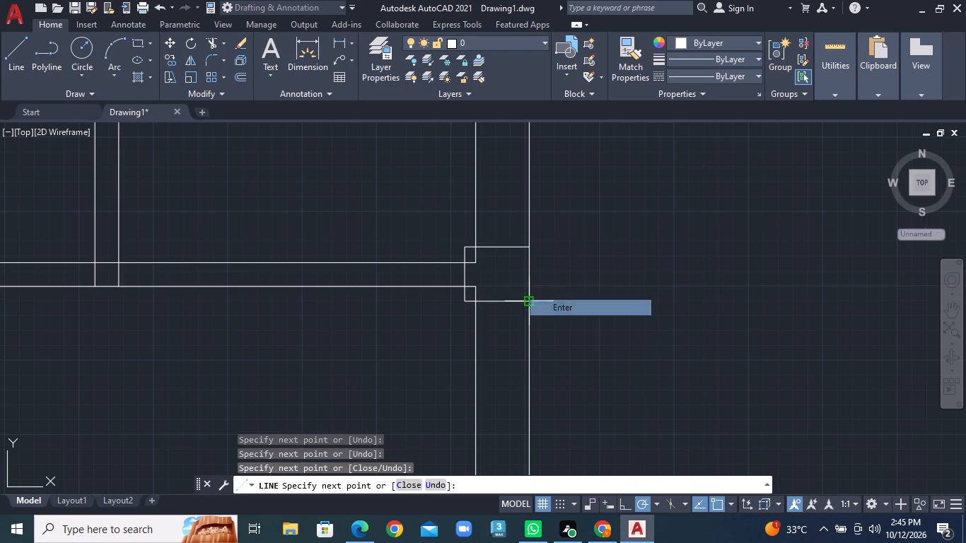
Hatch every region of the new east wall column outline with ANSI31 and finish the hatch.
type("HA")
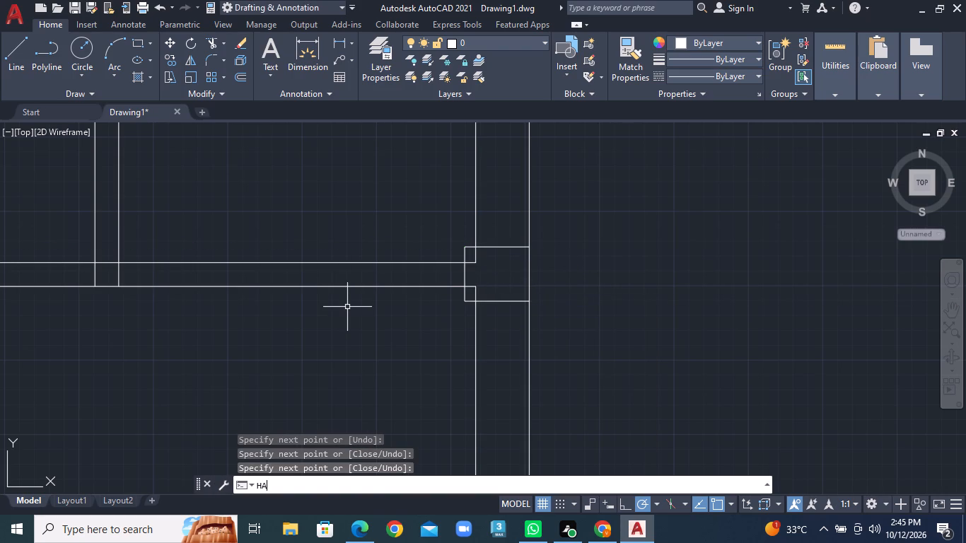
key("Return")
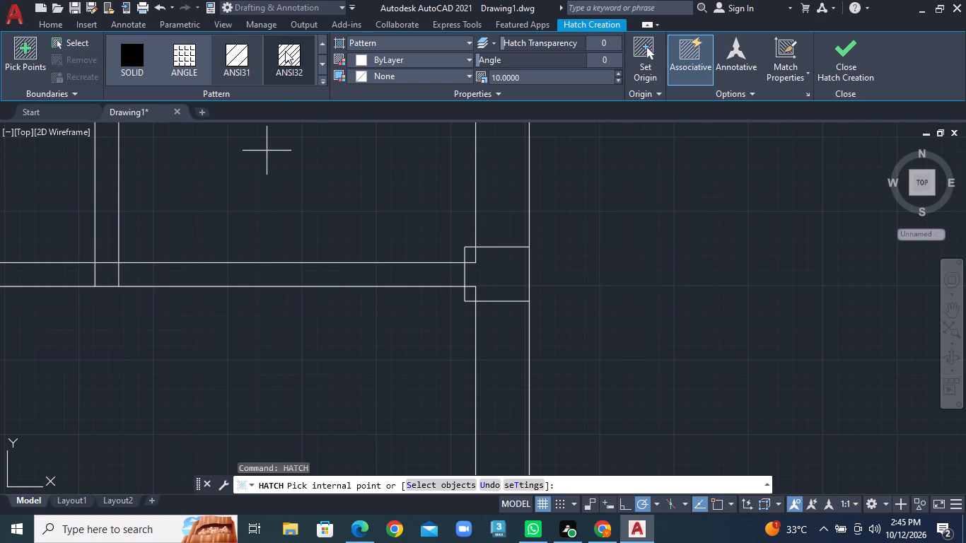
left_click(285, 51)
left_click(235, 60)
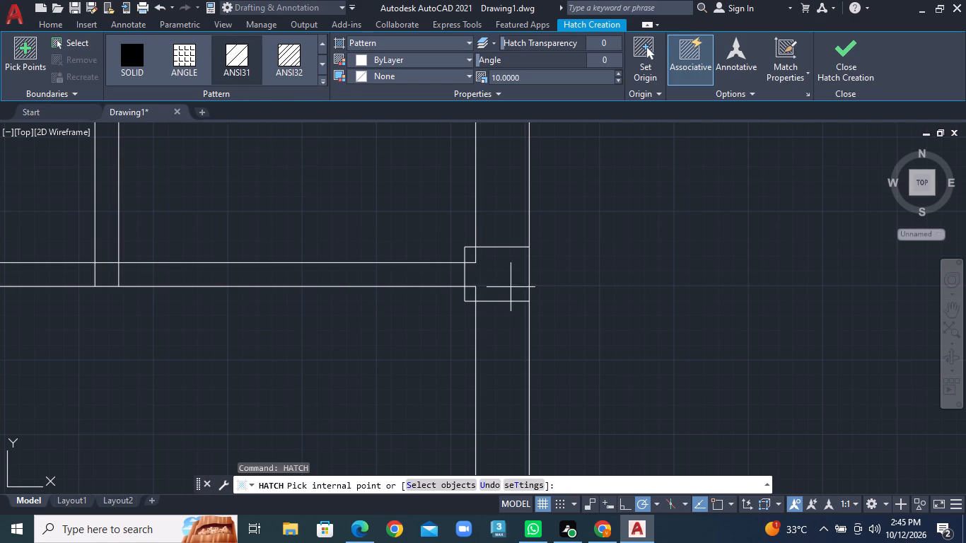
left_click(511, 287)
left_click(467, 262)
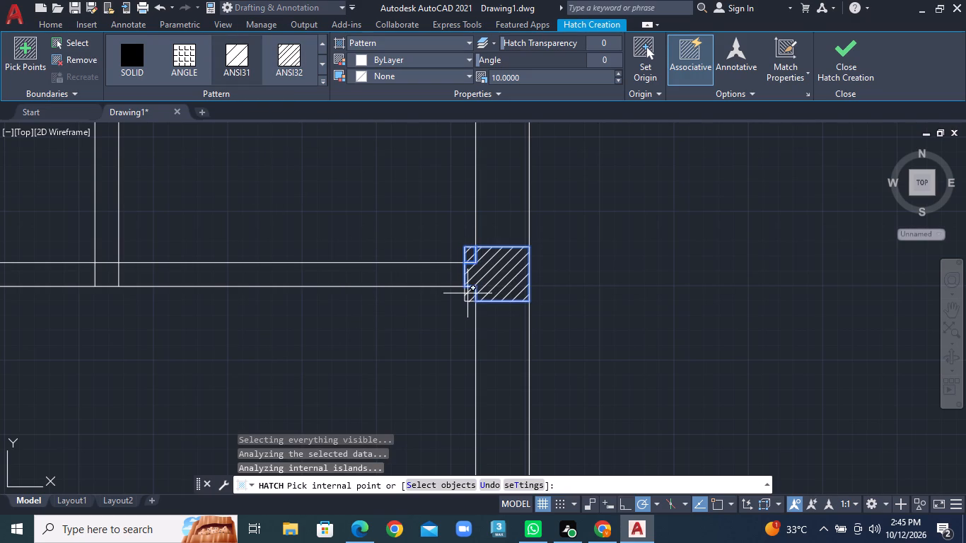
left_click(467, 293)
scroll(371, 284, "down", 2)
middle_click_drag(344, 303, 571, 296)
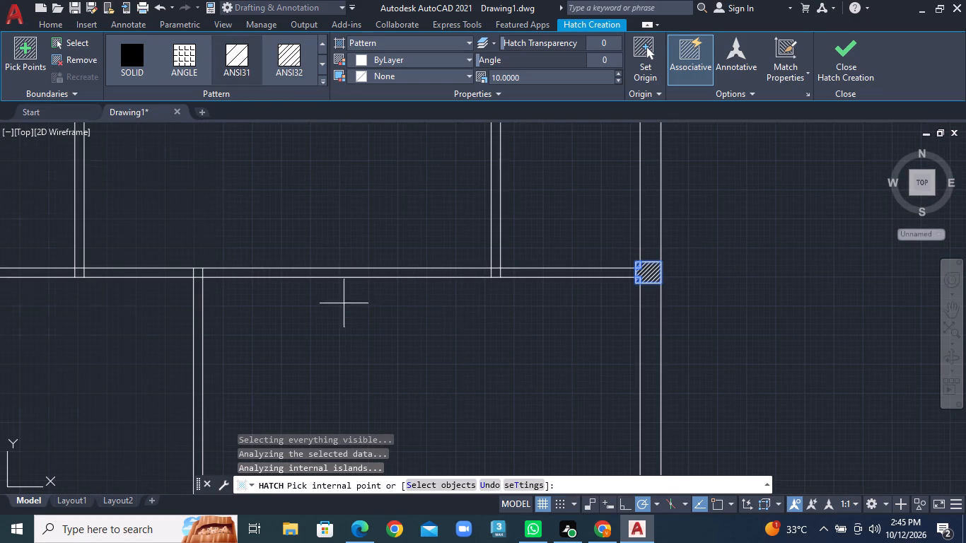
right_click(446, 309)
left_click(477, 319)
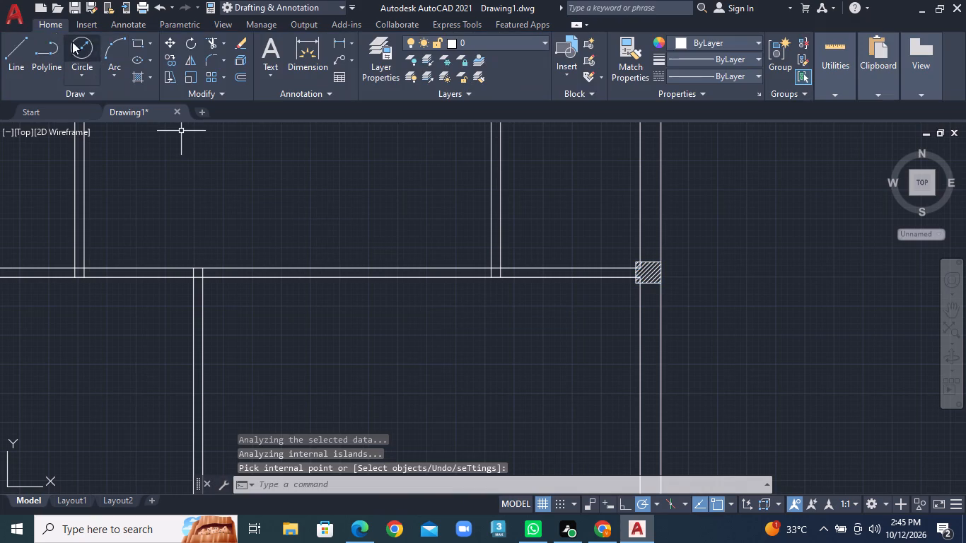
Draw a closed four-line column outline around the junction of that horizontal partition and the lower central vertical partition.
left_click(19, 51)
middle_click_drag(298, 308, 312, 309)
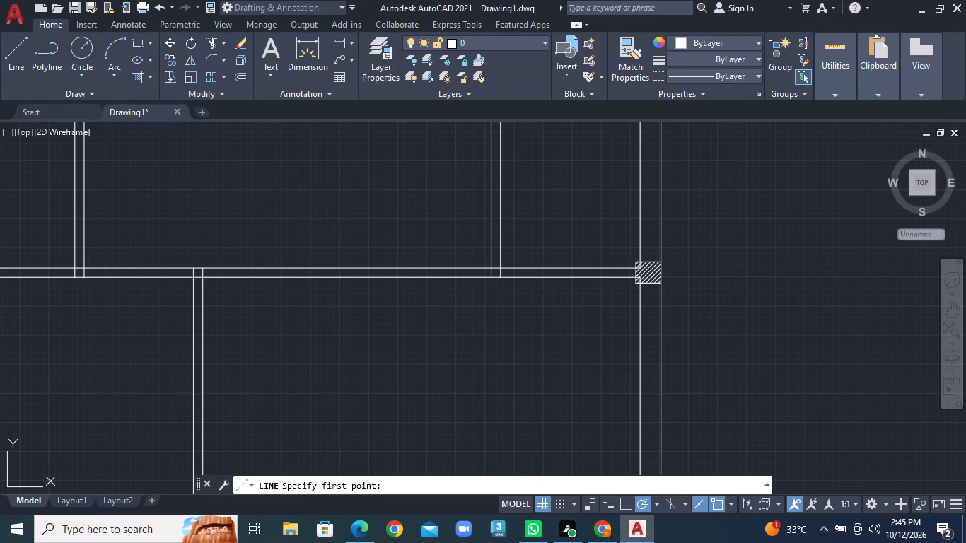
middle_click_drag(312, 309, 636, 333)
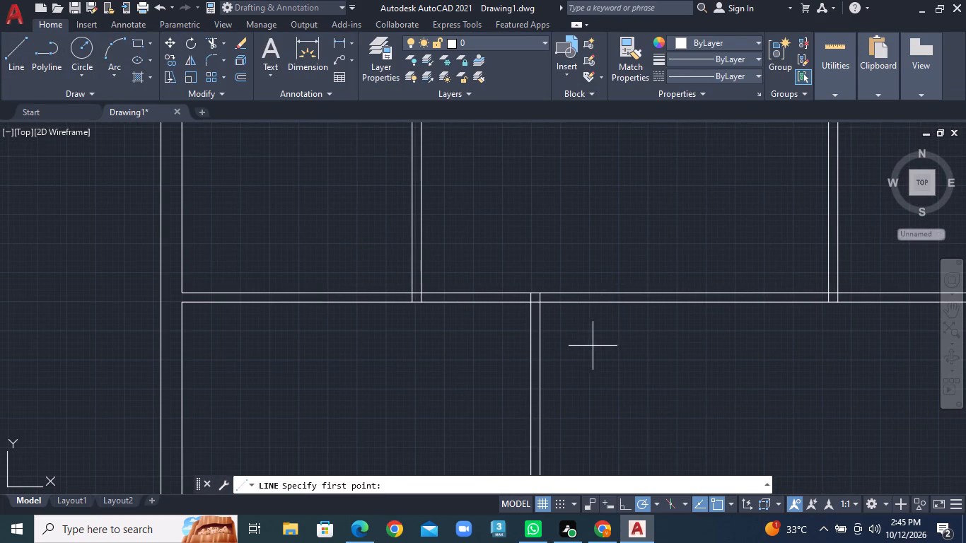
scroll(584, 345, "up", 2)
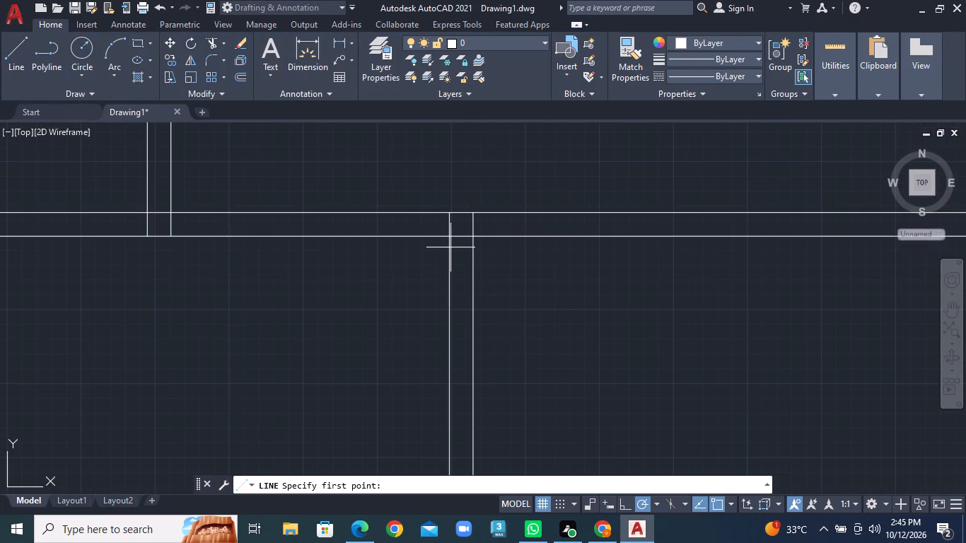
scroll(450, 247, "up", 1)
middle_click_drag(450, 247, 448, 303)
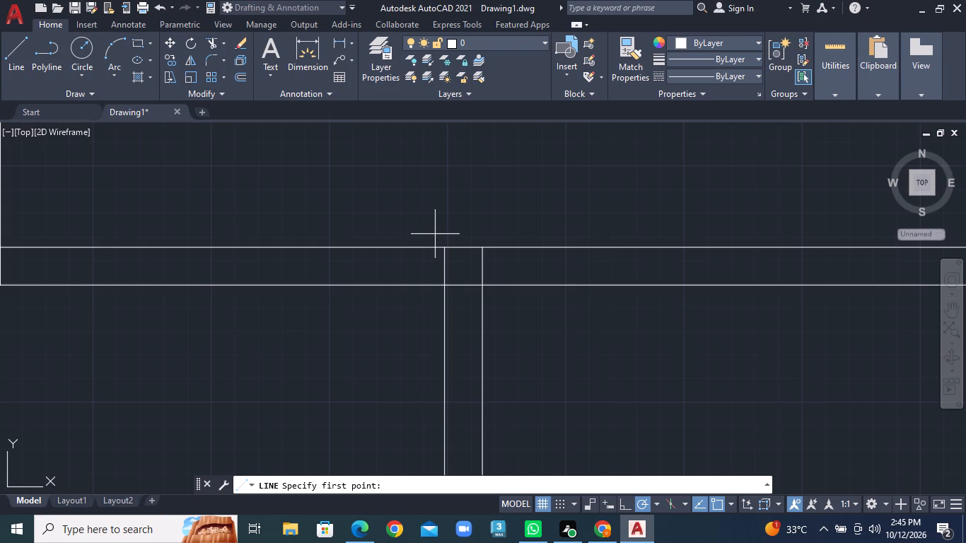
left_click(433, 236)
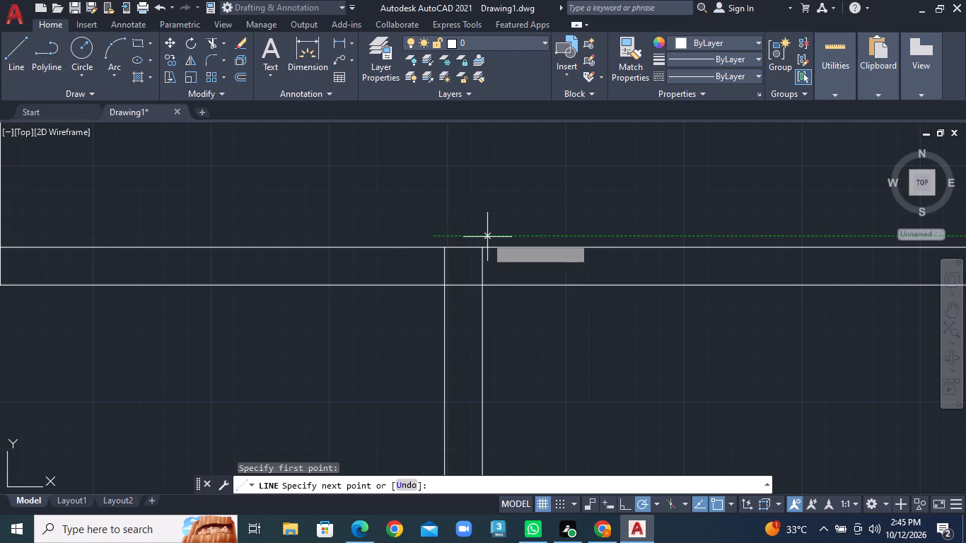
left_click(489, 237)
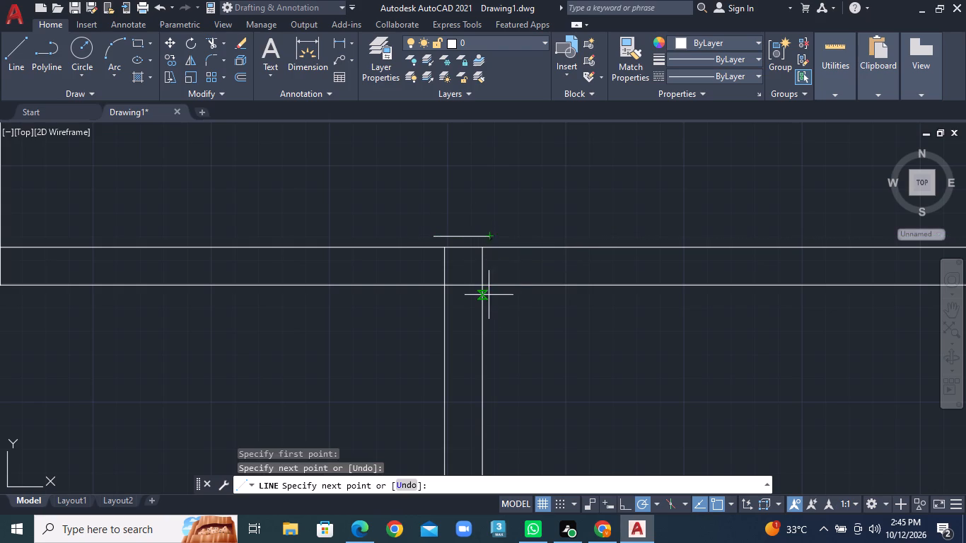
left_click(494, 297)
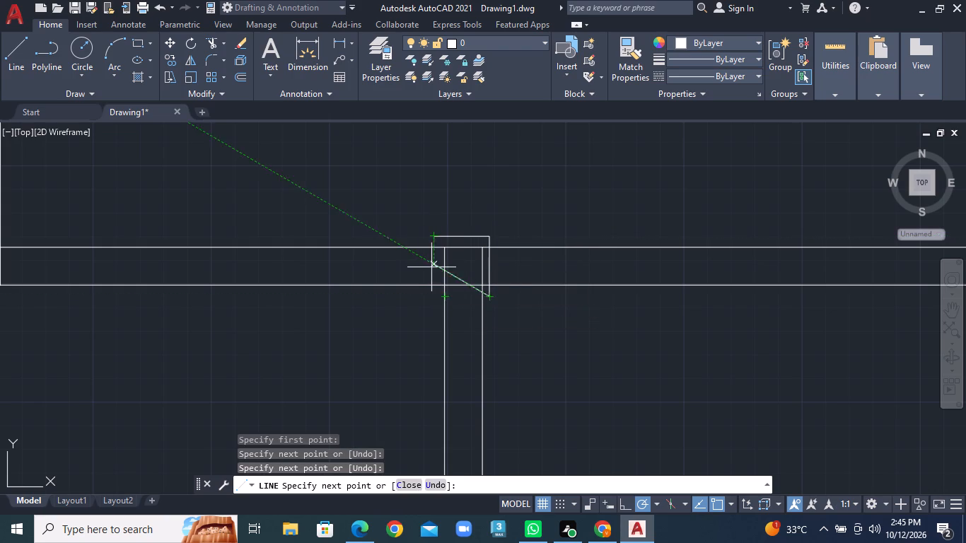
left_click(436, 296)
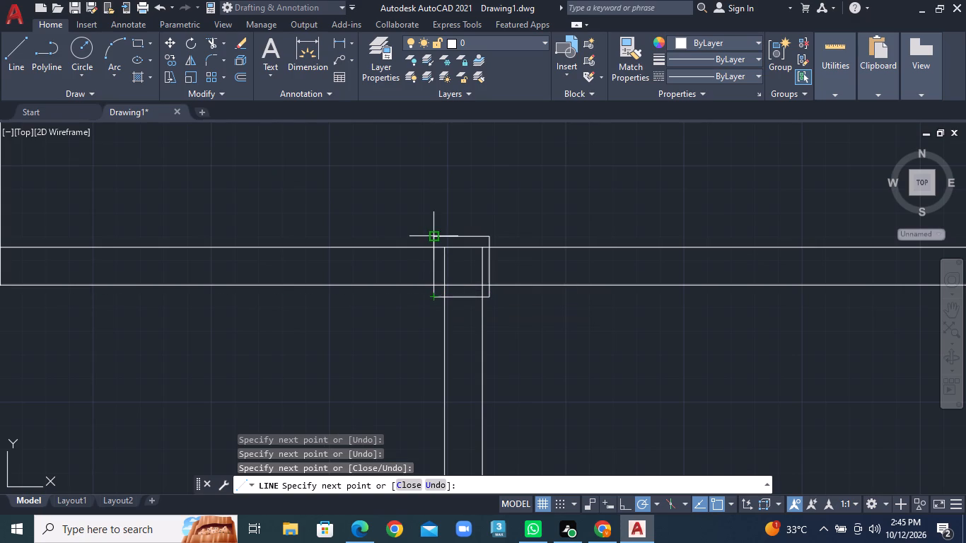
left_click(432, 235)
right_click(432, 235)
left_click(450, 243)
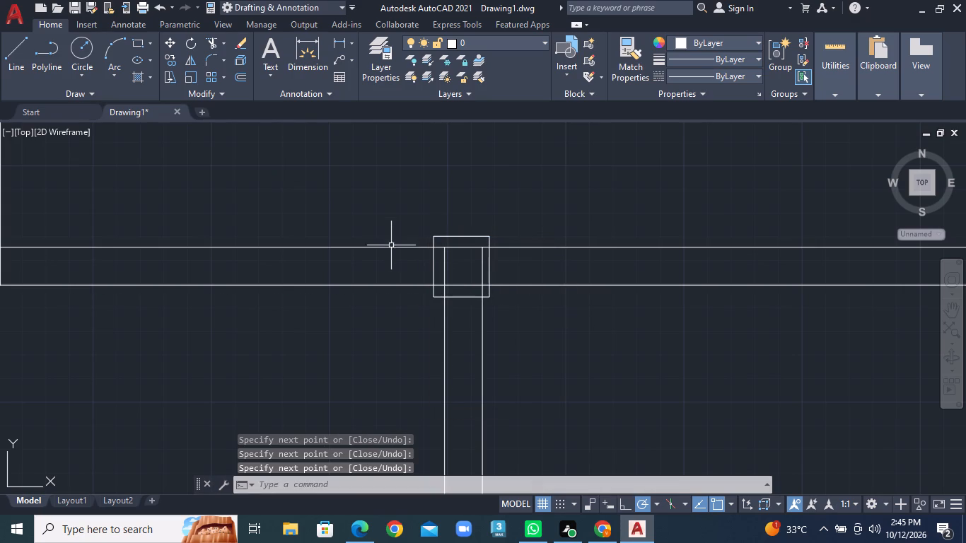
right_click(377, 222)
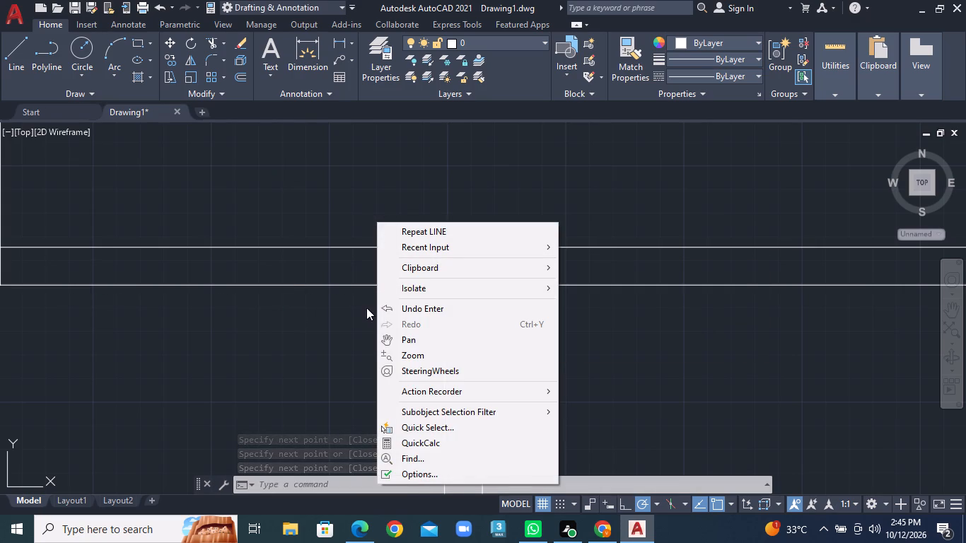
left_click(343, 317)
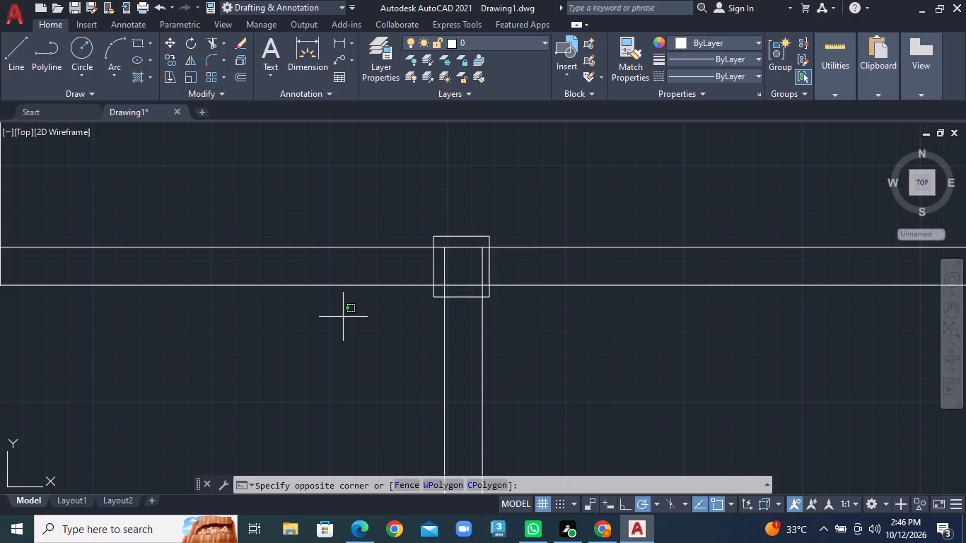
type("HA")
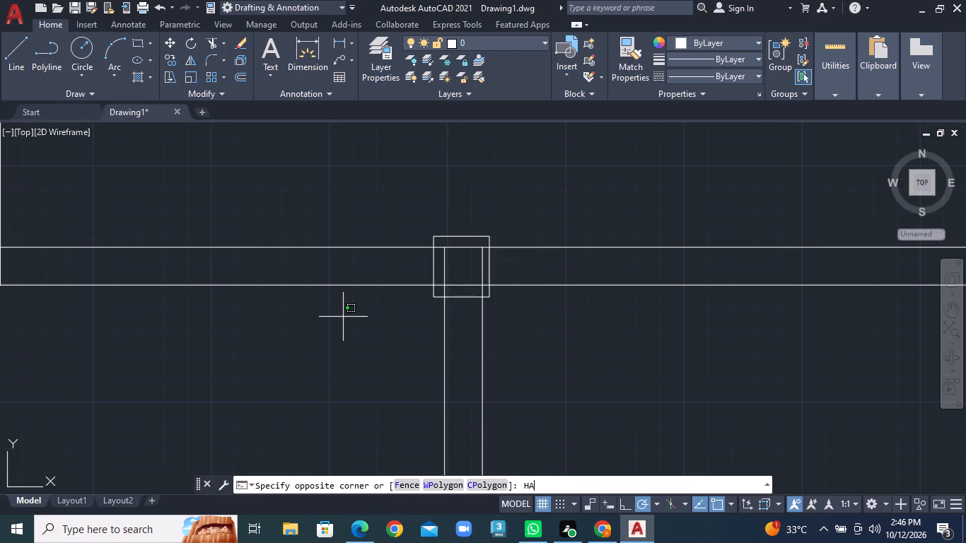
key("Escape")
Hatch all regions of the small column at the top of the lower central vertical partition with ANSI31, and finish the hatch.
type("HA")
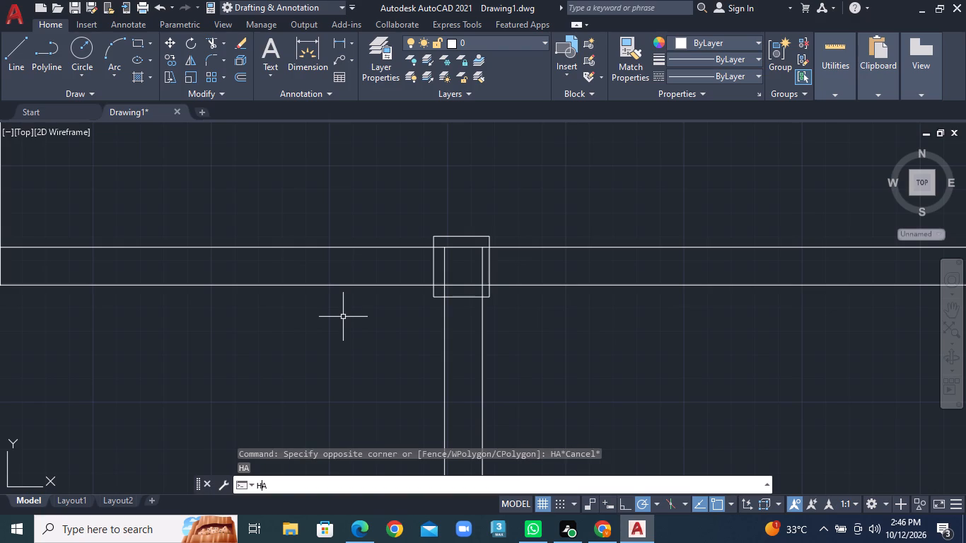
key("Return")
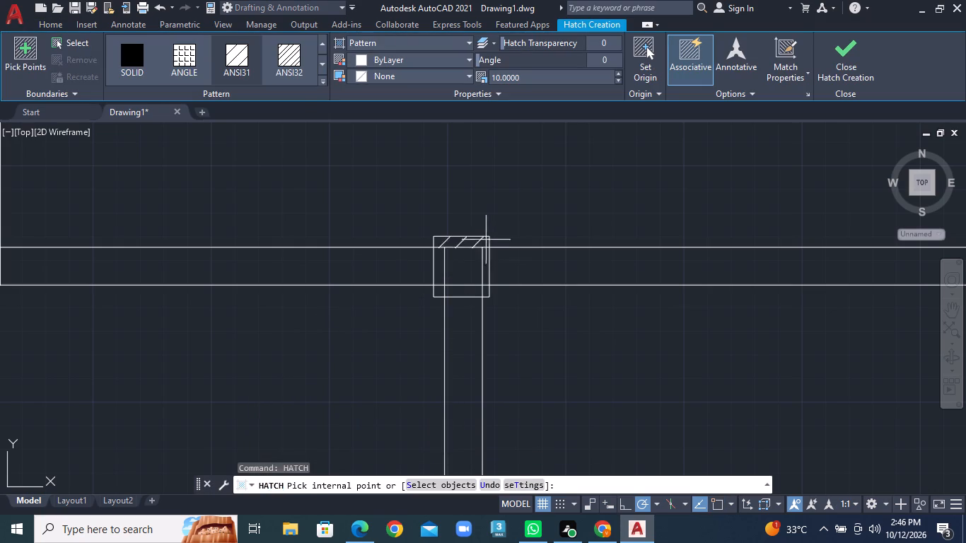
left_click(238, 57)
left_click(472, 279)
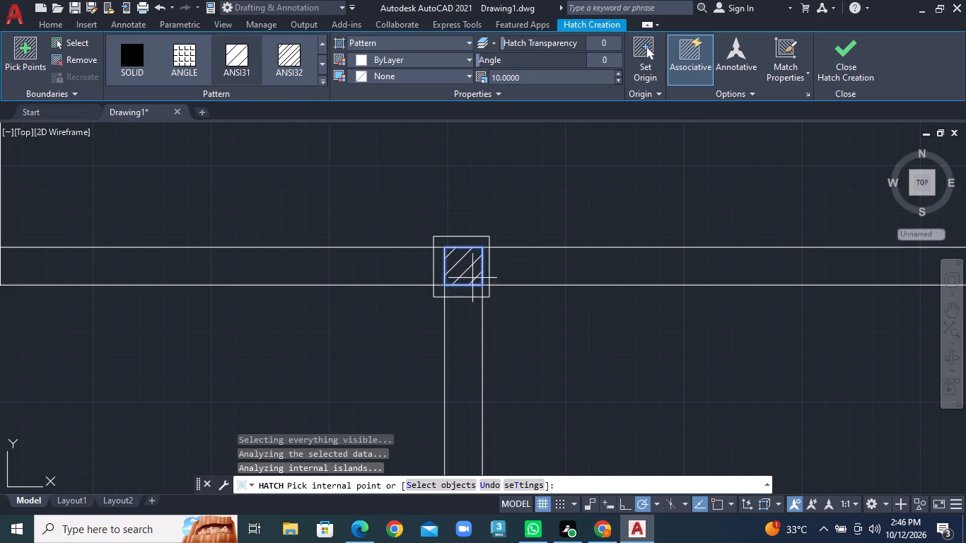
left_click(464, 238)
scroll(464, 257, "up", 2)
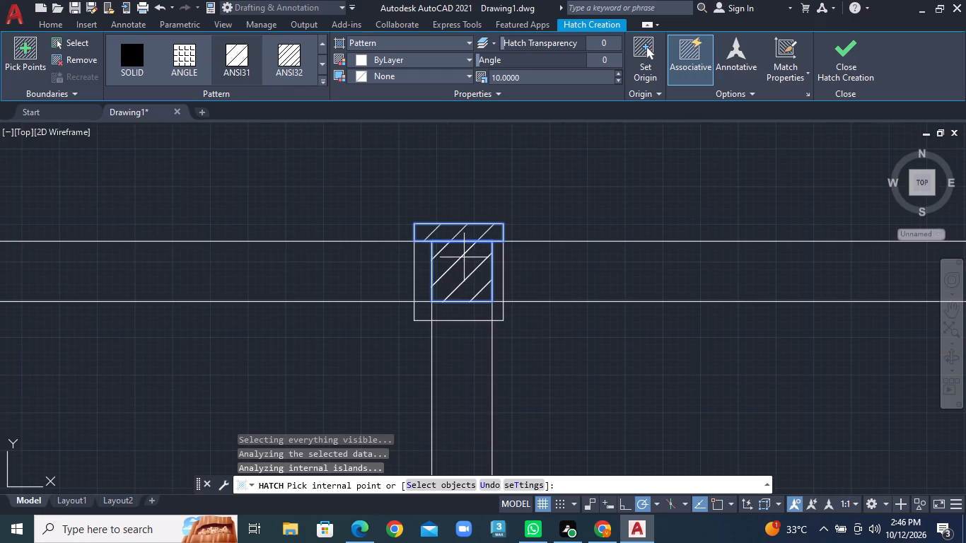
left_click(420, 260)
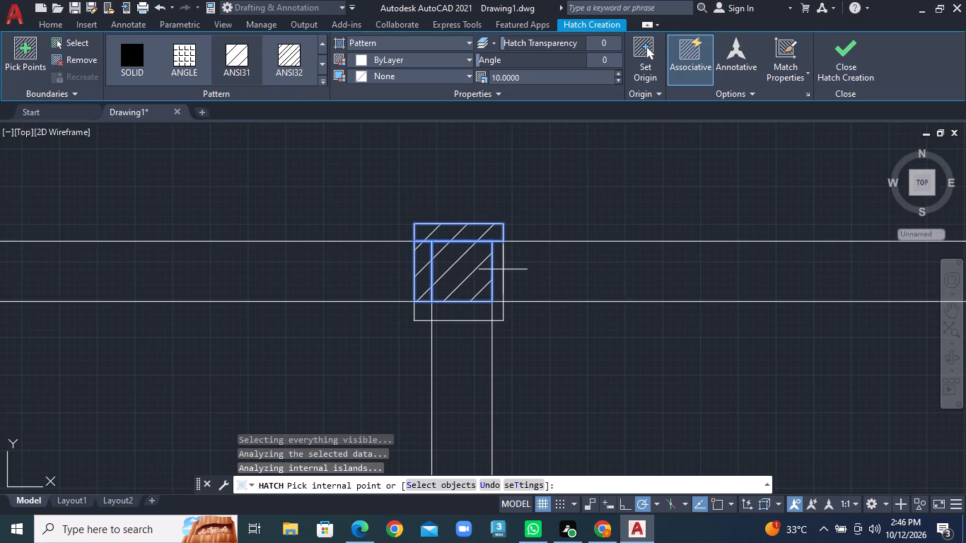
left_click(501, 270)
left_click(483, 308)
left_click(499, 308)
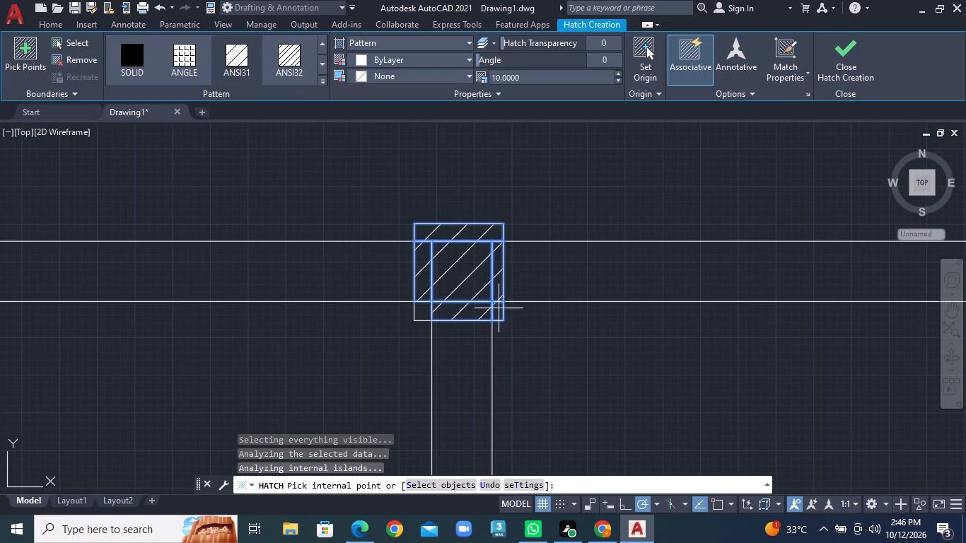
left_click(421, 310)
scroll(465, 308, "down", 5)
middle_click_drag(432, 311, 511, 313)
right_click(458, 330)
left_click(491, 146)
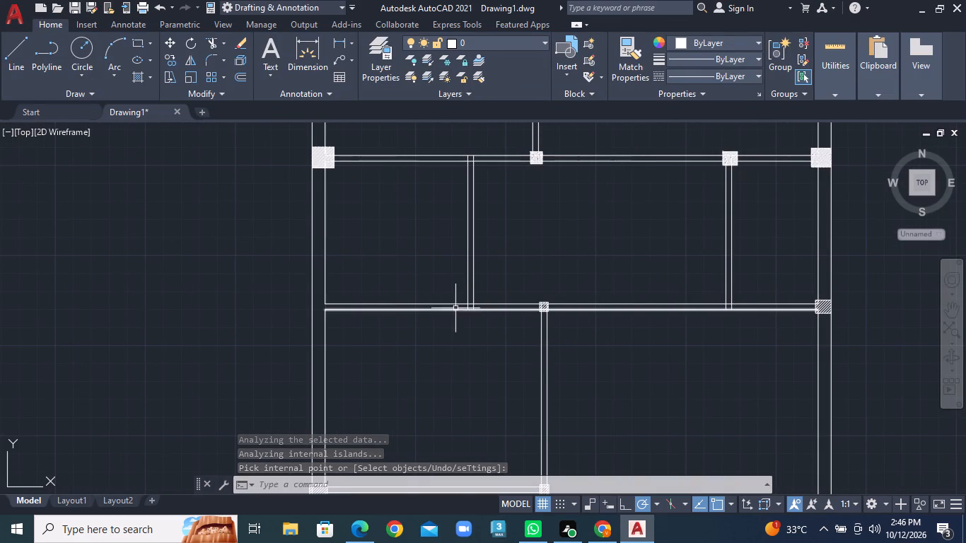
Examine the whole floor plan to check column placement at the wall corners and partition junctions.
middle_click_drag(488, 345, 462, 262)
scroll(472, 281, "down", 2)
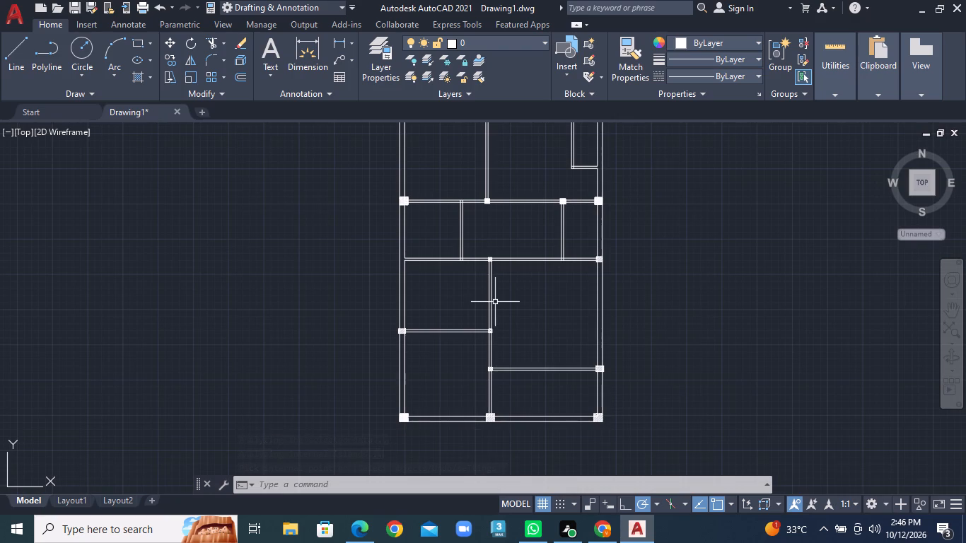
middle_click_drag(496, 286, 486, 292)
scroll(496, 286, "up", 1)
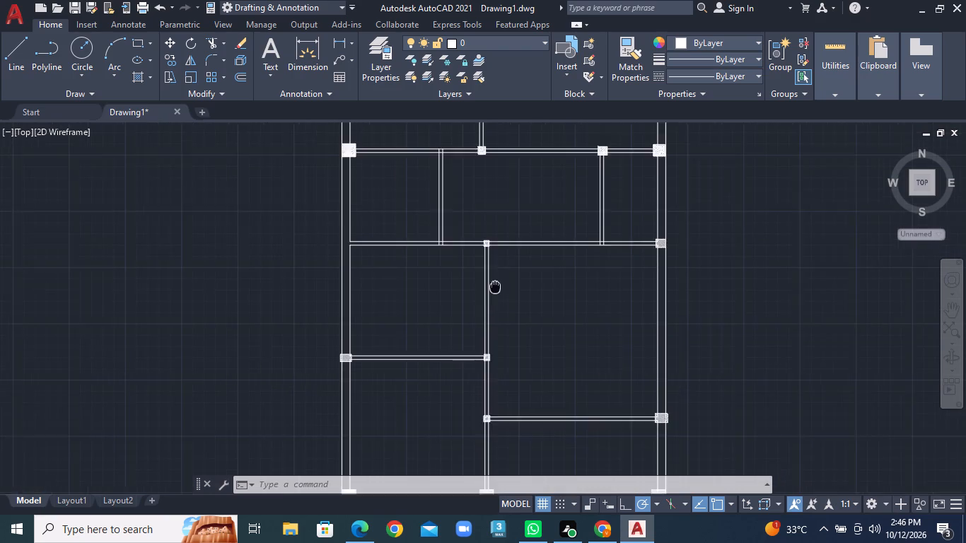
middle_click_drag(486, 292, 433, 355)
scroll(436, 339, "down", 1)
middle_click_drag(436, 355, 446, 380)
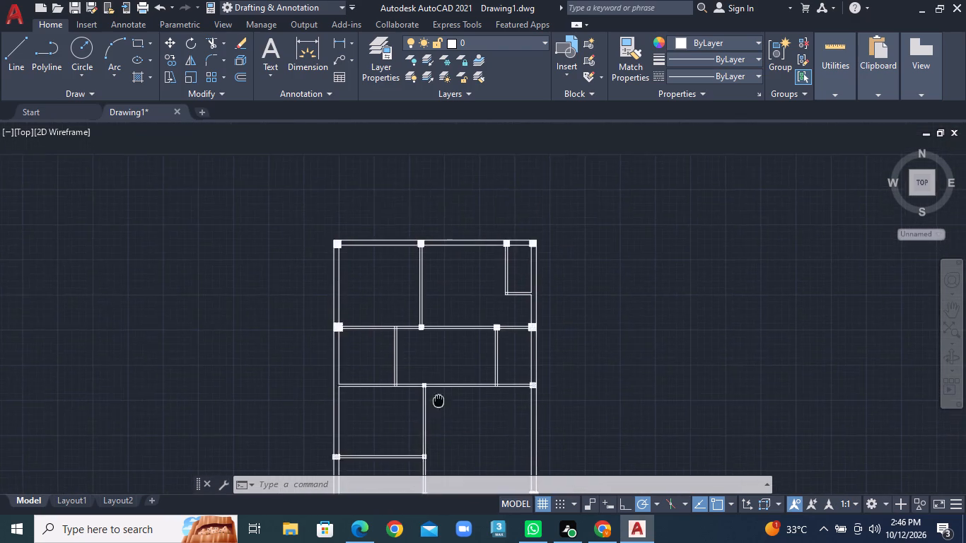
middle_click_drag(446, 380, 435, 299)
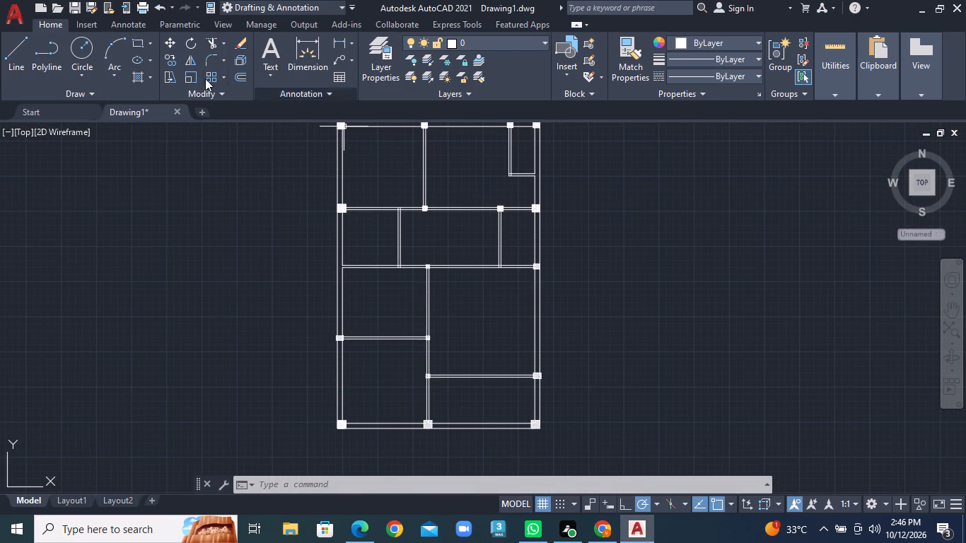
Trim away both lines of the middle horizontal partition between the lower central vertical partition and the small east room's vertical partition.
left_click(226, 41)
left_click(227, 61)
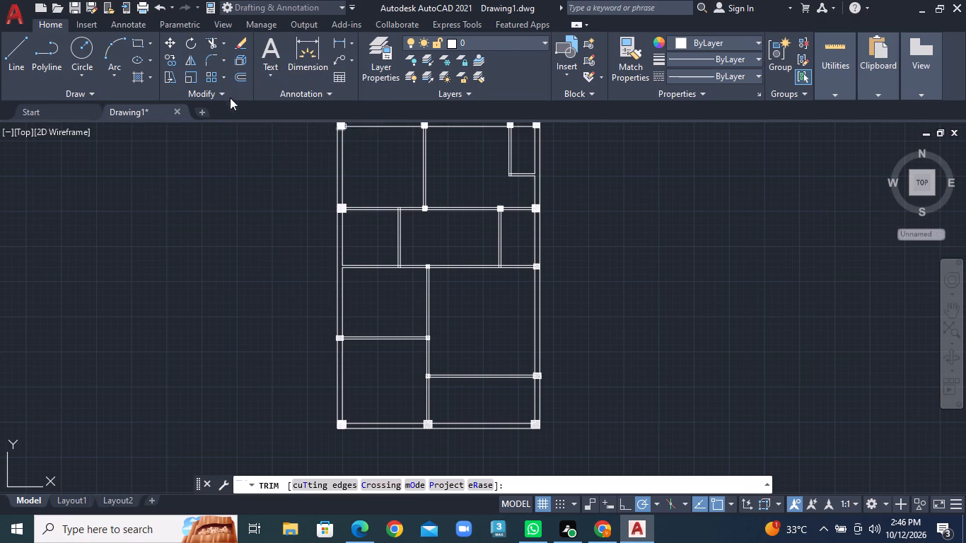
left_click(463, 250)
left_click(470, 307)
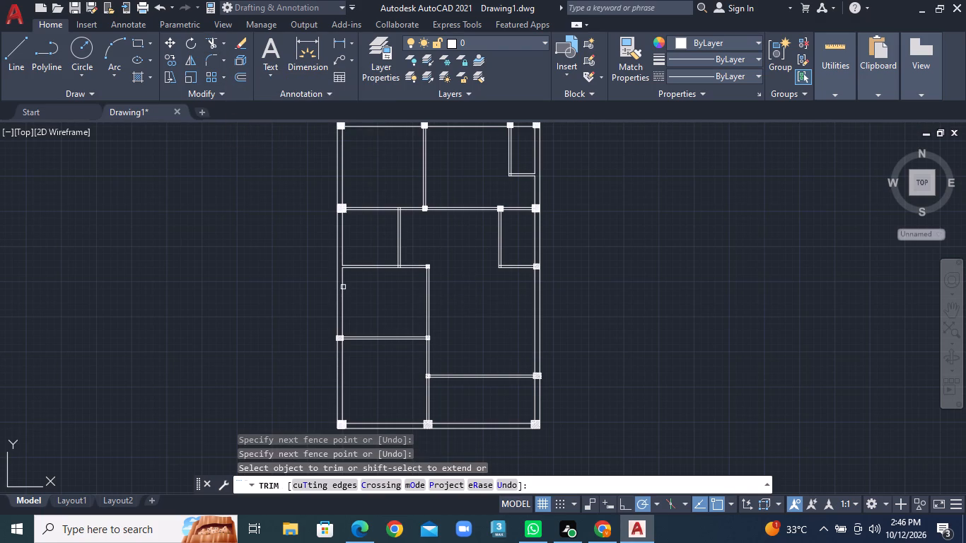
Draw a three-line column outline about 1' wide from the west wall's outer face around its junction with the middle horizontal partition.
scroll(327, 253, "up", 2)
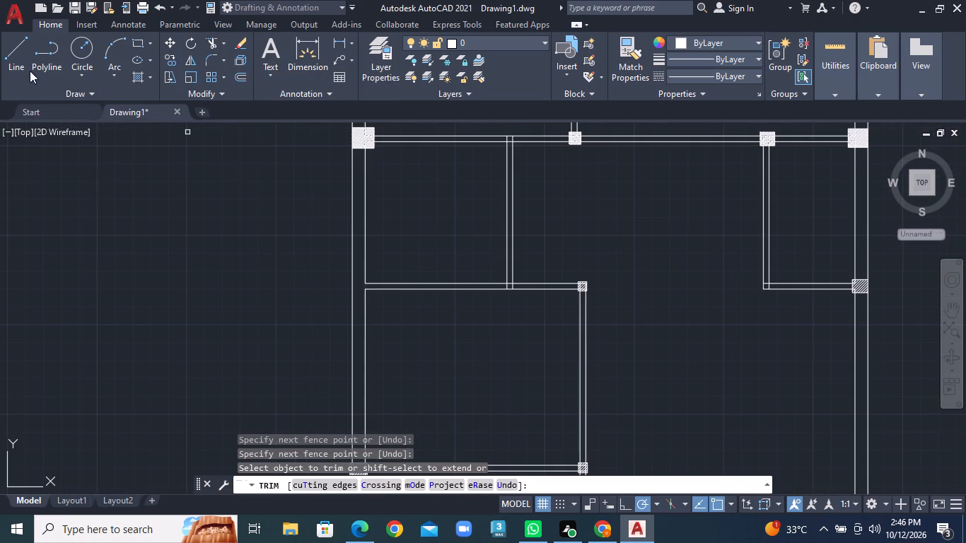
left_click(23, 62)
scroll(310, 214, "up", 2)
middle_click_drag(376, 269, 310, 156)
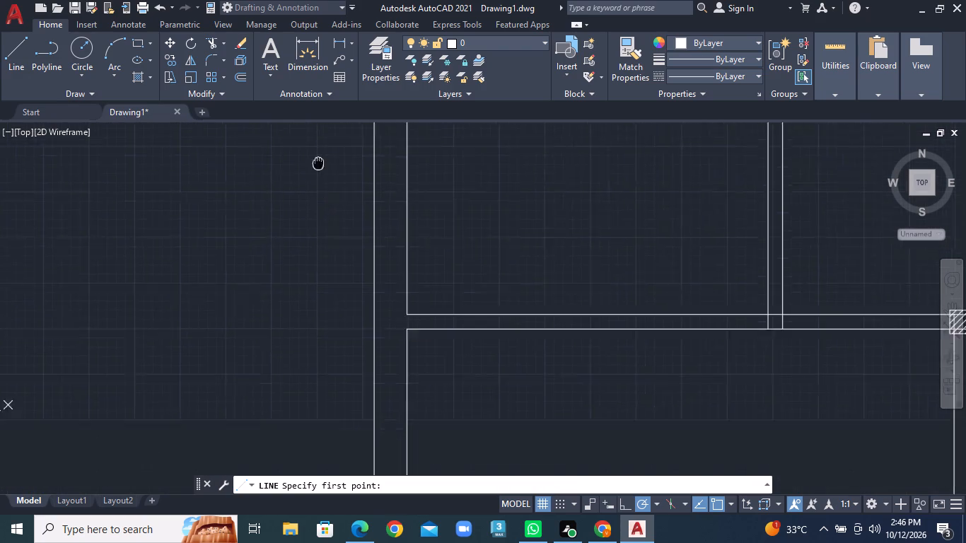
middle_click_drag(310, 156, 300, 148)
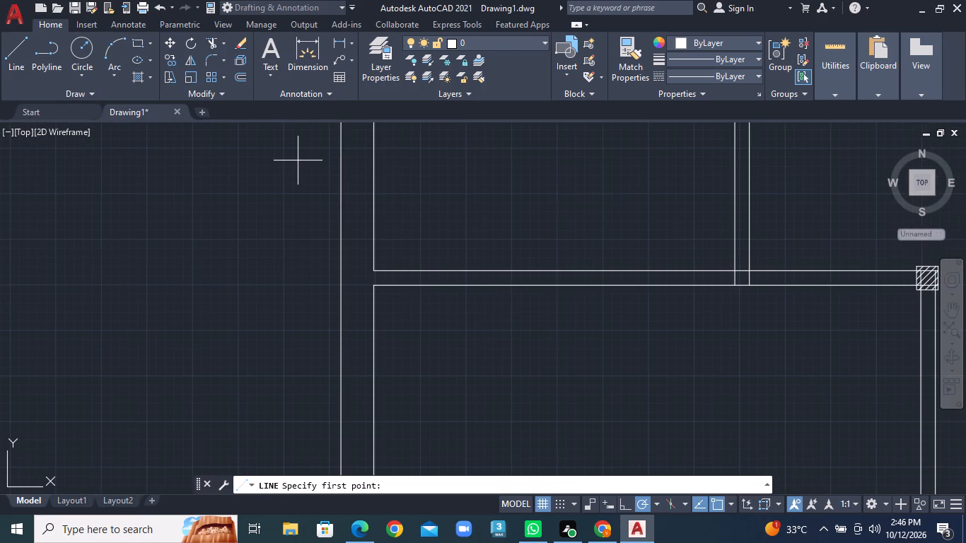
left_click(340, 262)
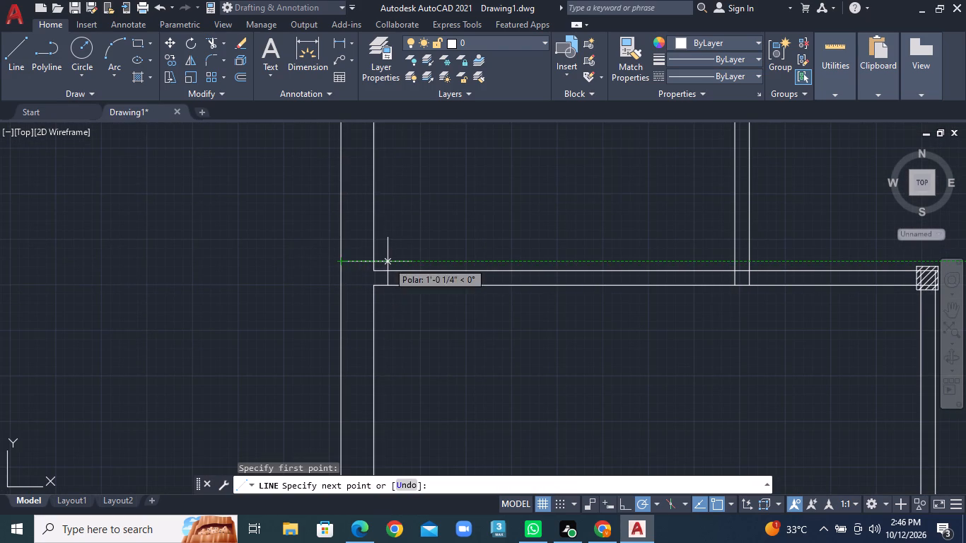
left_click(386, 262)
left_click(383, 296)
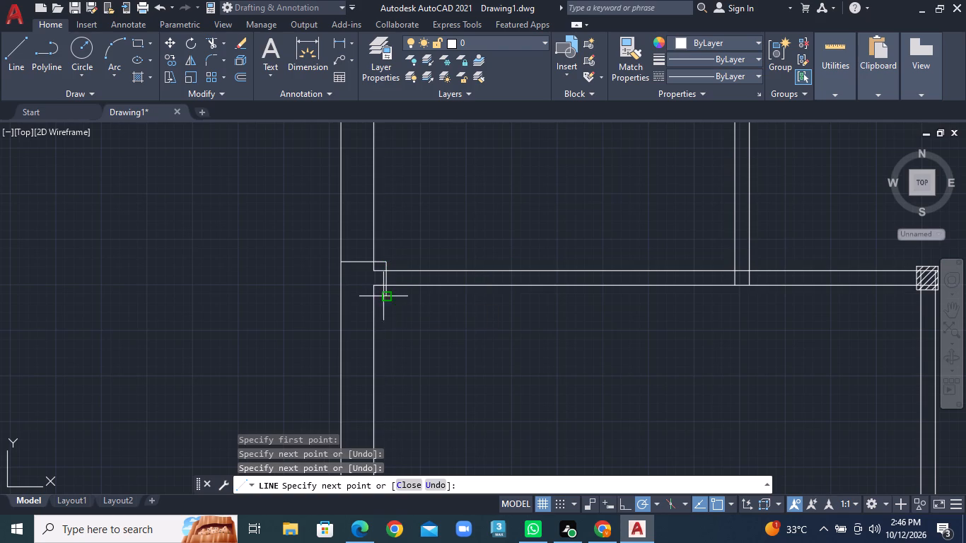
left_click(337, 296)
right_click(337, 296)
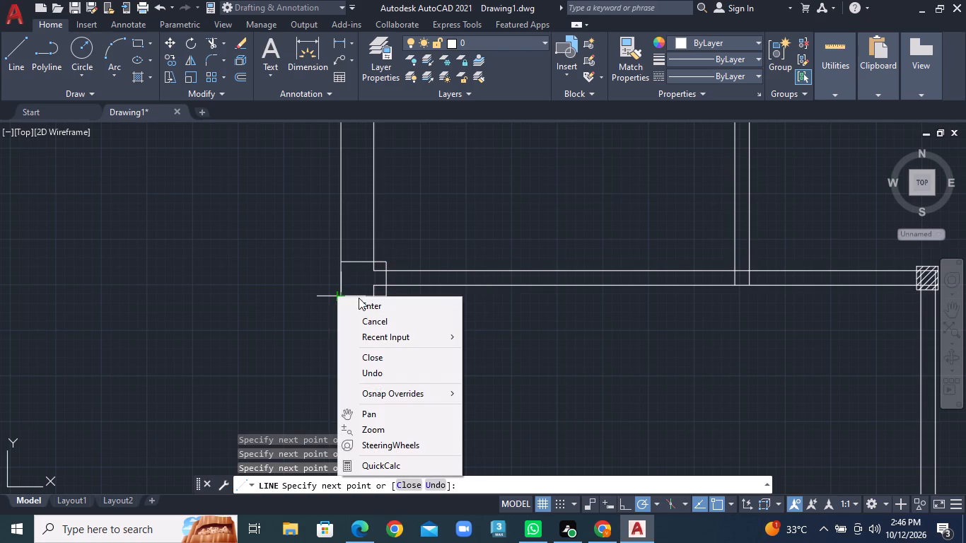
left_click(360, 299)
Hatch all regions of the new west wall column outline with ANSI31 and finish the hatch.
type("HA")
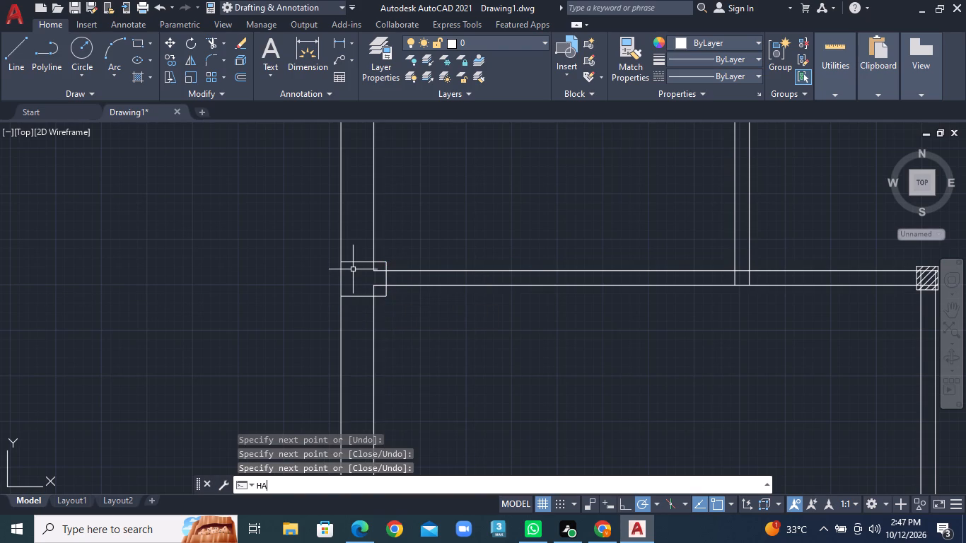
key("space")
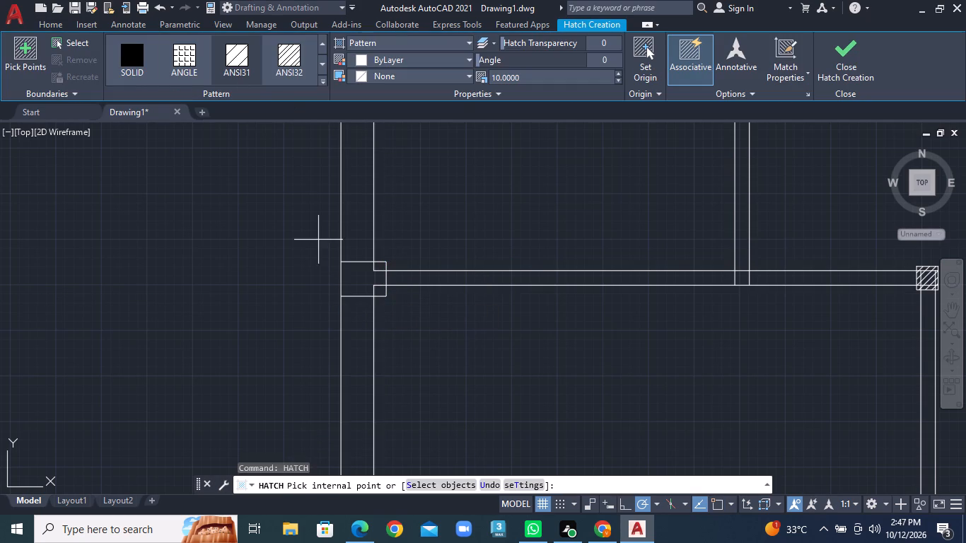
left_click(369, 278)
scroll(371, 278, "up", 2)
left_click(396, 250)
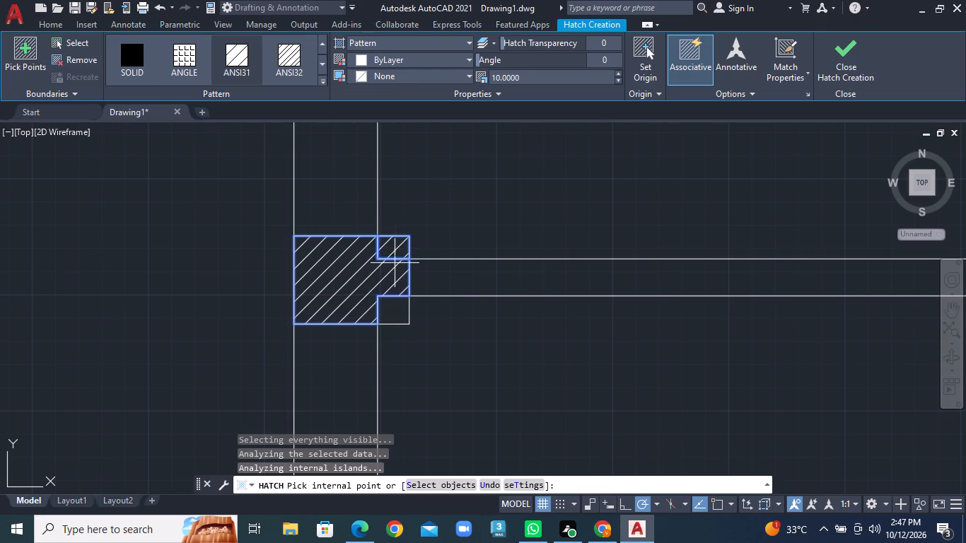
left_click(396, 317)
scroll(547, 308, "down", 2)
scroll(547, 308, "up", 1)
scroll(547, 308, "down", 3)
scroll(547, 308, "up", 1)
scroll(547, 308, "down", 1)
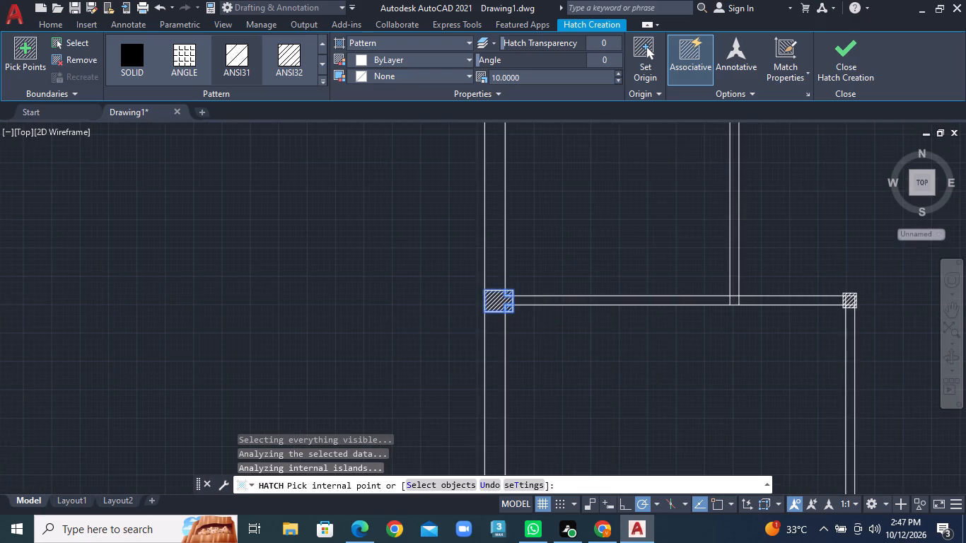
scroll(547, 308, "down", 1)
scroll(623, 300, "down", 1)
middle_click_drag(618, 299, 611, 299)
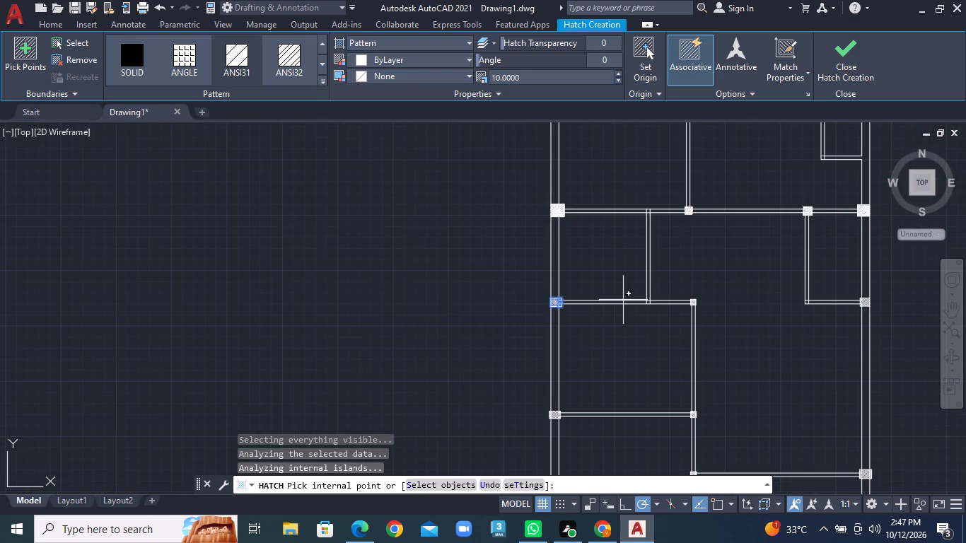
middle_click_drag(611, 299, 450, 296)
scroll(561, 300, "down", 1)
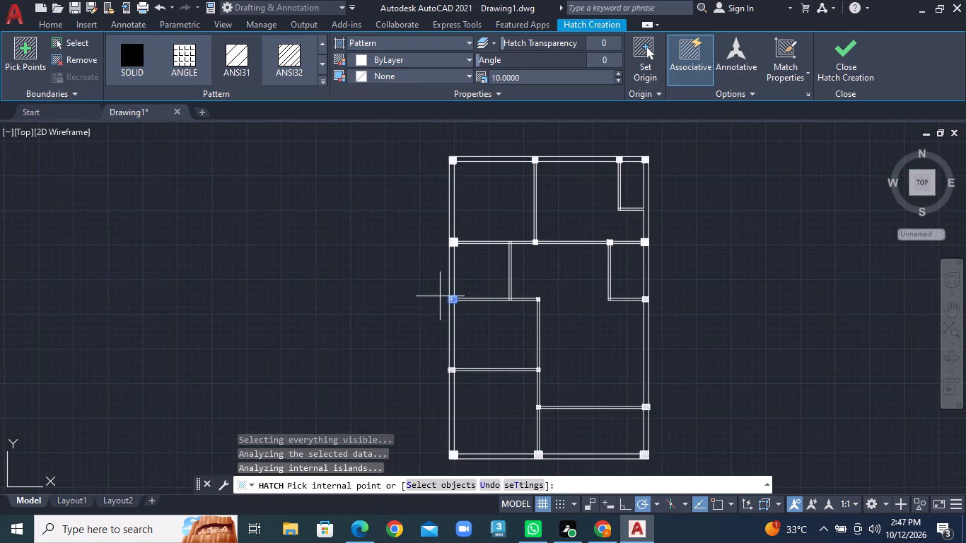
right_click(258, 200)
left_click(288, 219)
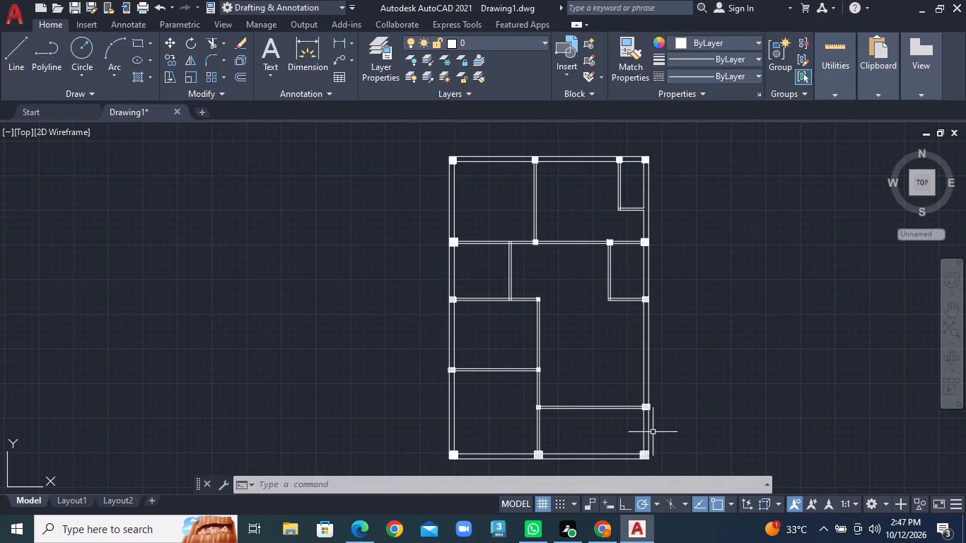
Erase the hatch of the small column at the top of the lower central vertical partition.
middle_click_drag(606, 297, 565, 281)
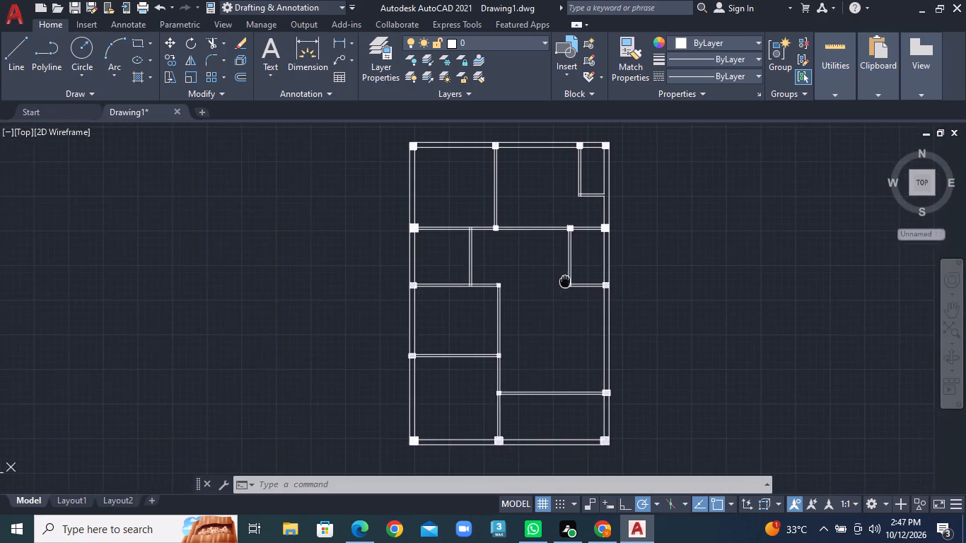
middle_click_drag(565, 281, 532, 267)
scroll(426, 262, "up", 2)
scroll(502, 286, "up", 1)
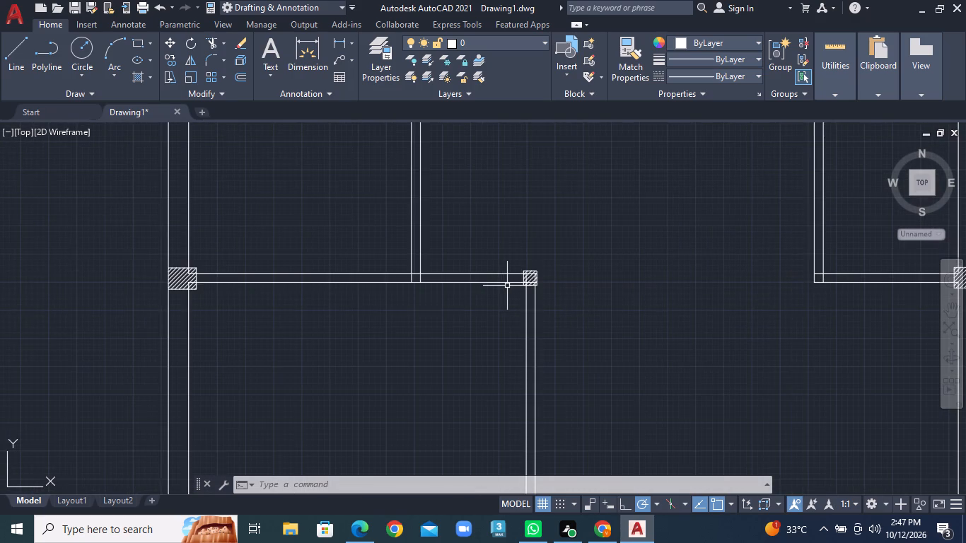
scroll(507, 286, "up", 4)
middle_click_drag(518, 284, 264, 288)
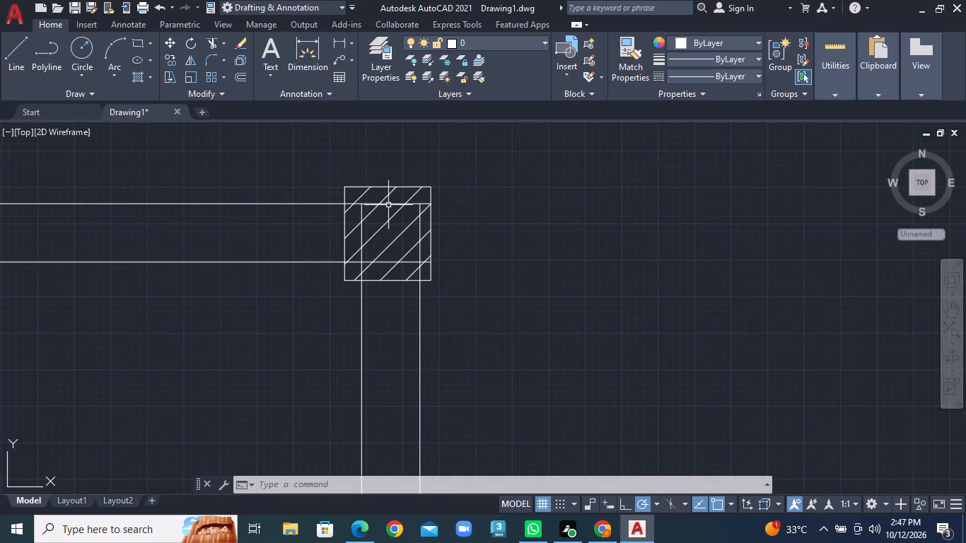
left_click(392, 211)
left_click(392, 216)
right_click(388, 220)
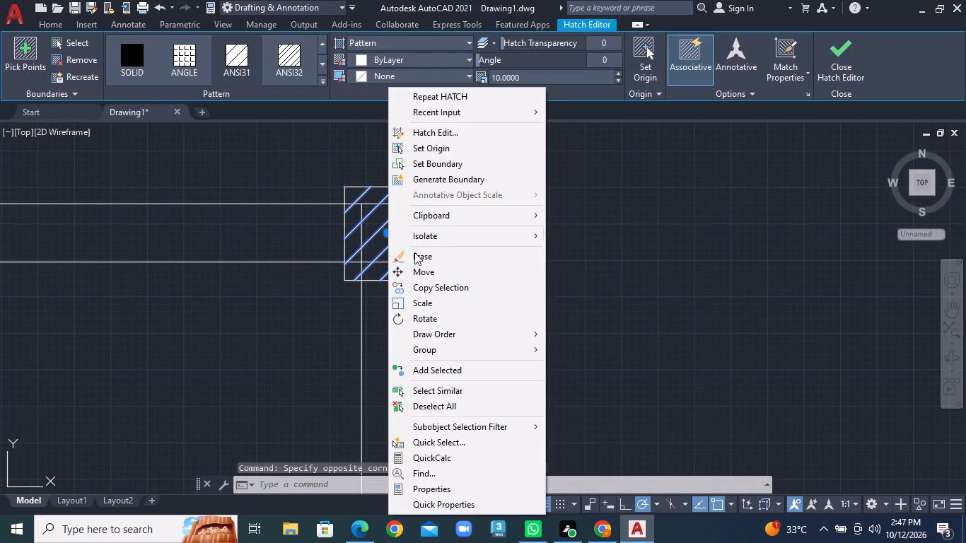
left_click(422, 255)
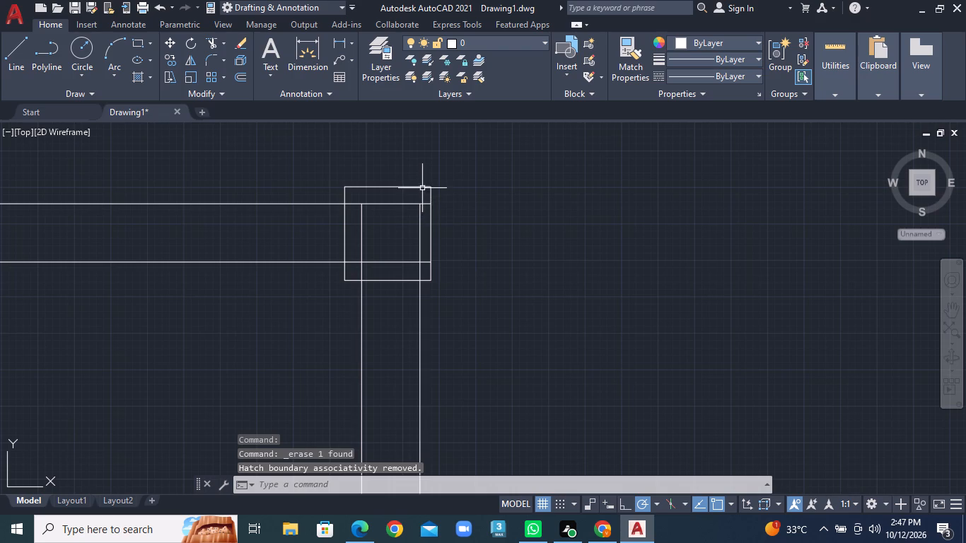
Erase the four outline lines of that small column at the top of the lower central vertical partition.
left_click(422, 188)
right_click(422, 188)
left_click(452, 254)
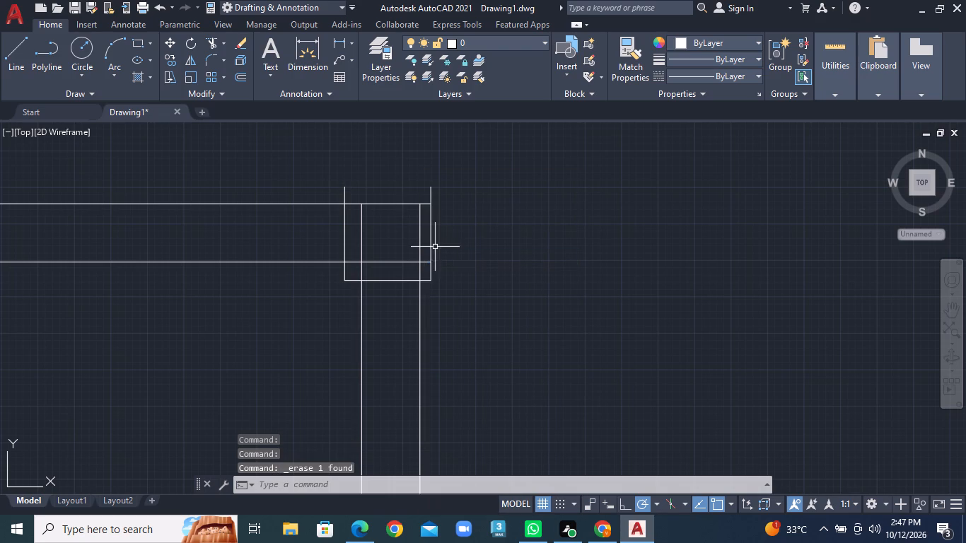
left_click(435, 247)
left_click(431, 244)
left_click(391, 281)
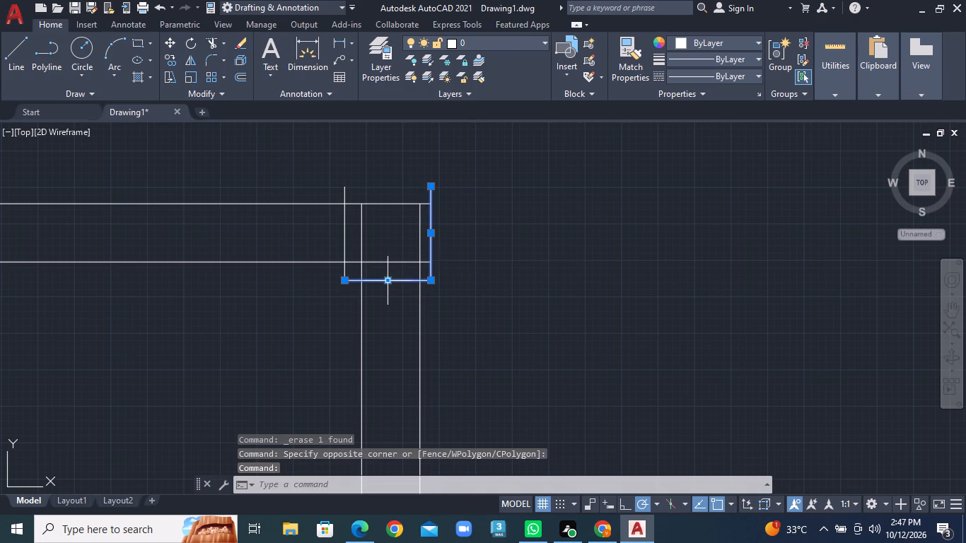
left_click(345, 236)
right_click(345, 236)
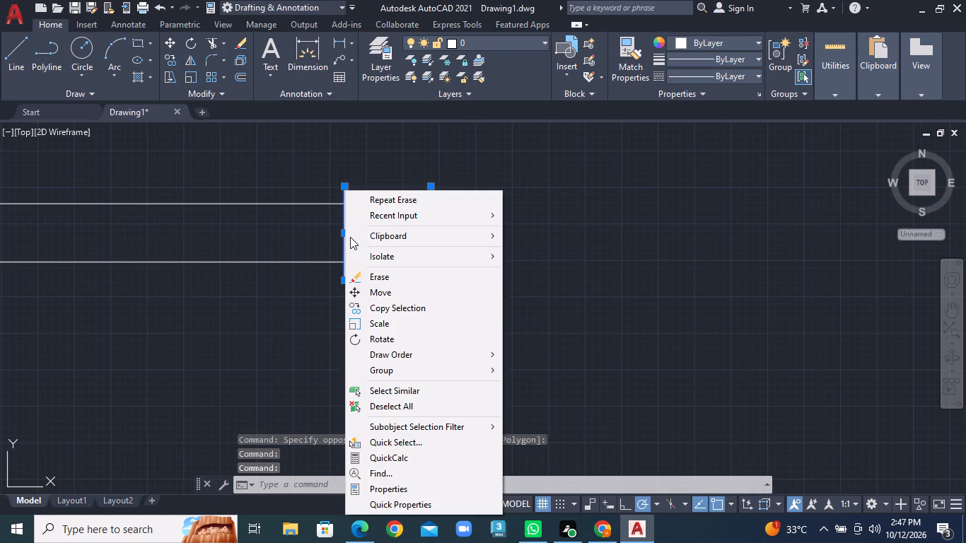
left_click(376, 279)
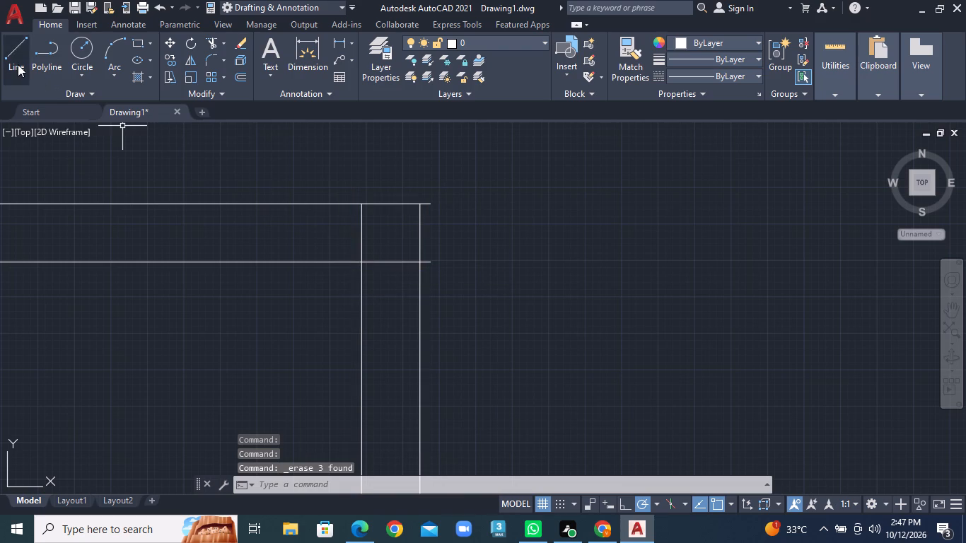
Trim the two horizontal partition line ends projecting past the east face of the lower central vertical partition.
left_click(223, 45)
left_click(237, 64)
scroll(542, 252, "up", 1)
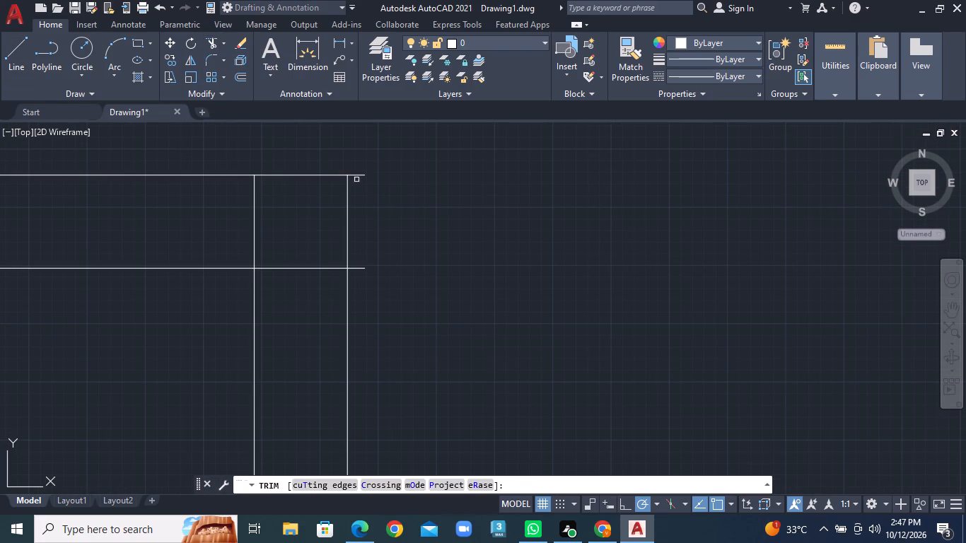
left_click(356, 175)
left_click(355, 269)
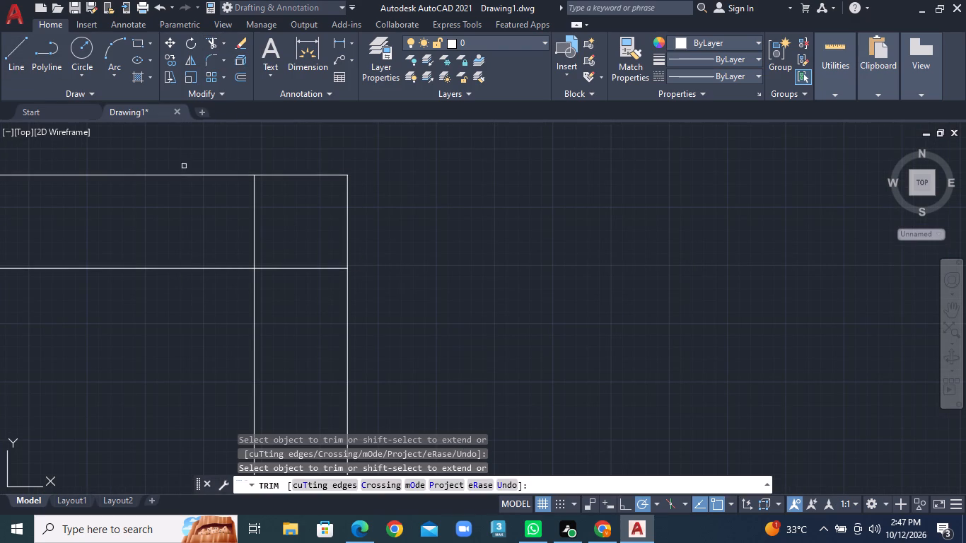
Draw a closed four-line column outline about 5" wide around the trimmed corner of the horizontal and lower central vertical partitions.
left_click(10, 62)
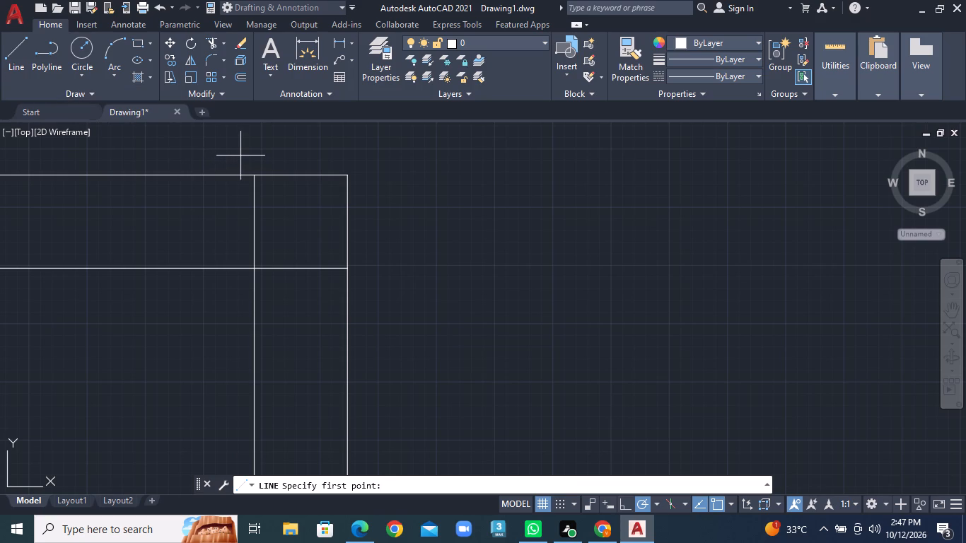
left_click(240, 155)
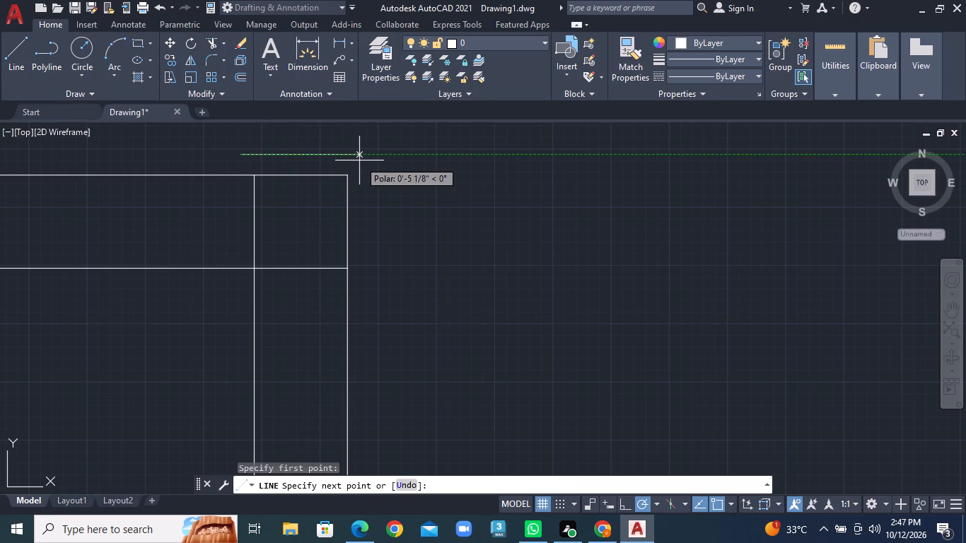
left_click(361, 160)
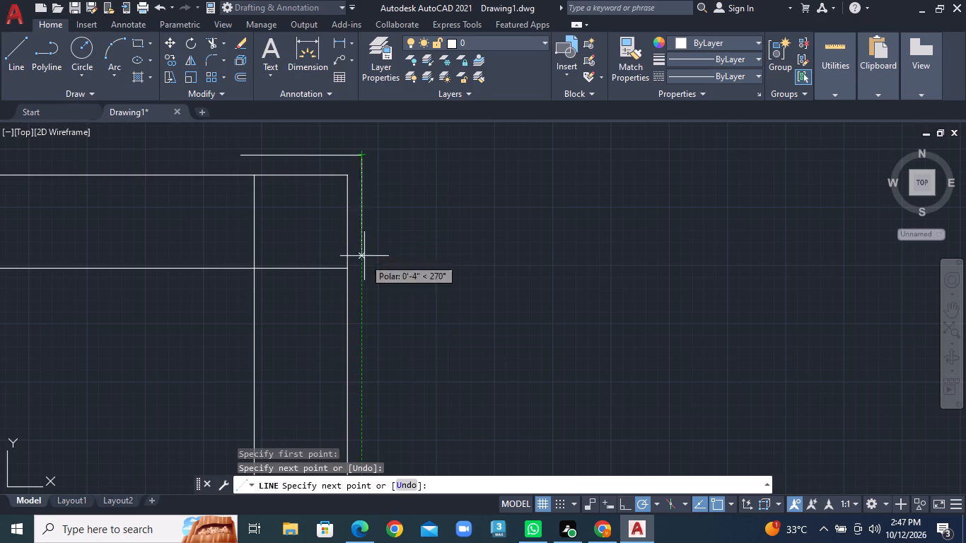
left_click(365, 286)
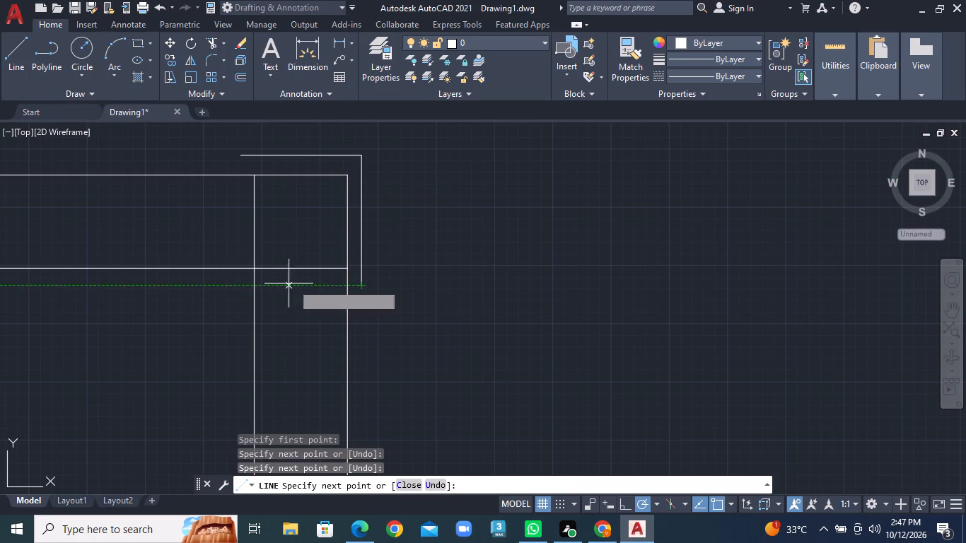
left_click(241, 286)
left_click(243, 155)
right_click(243, 155)
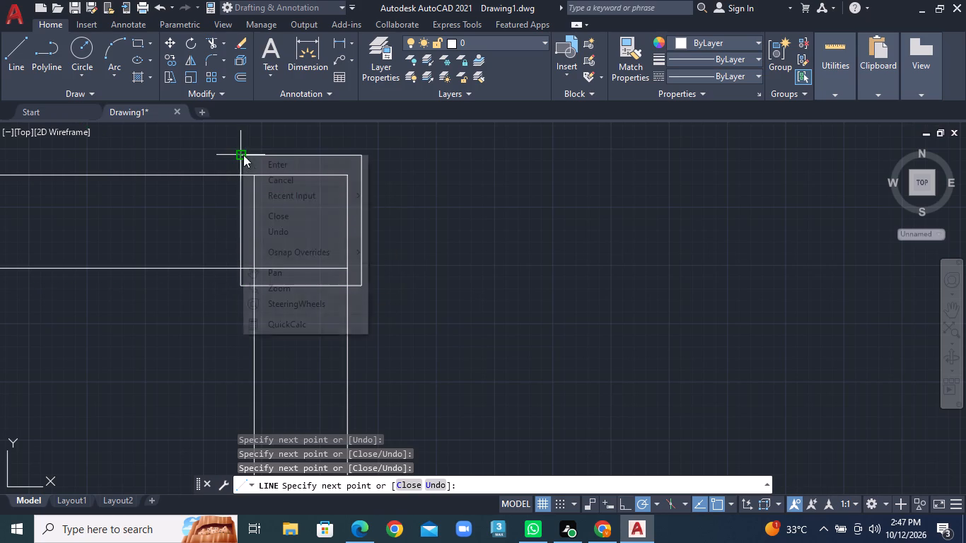
left_click(284, 185)
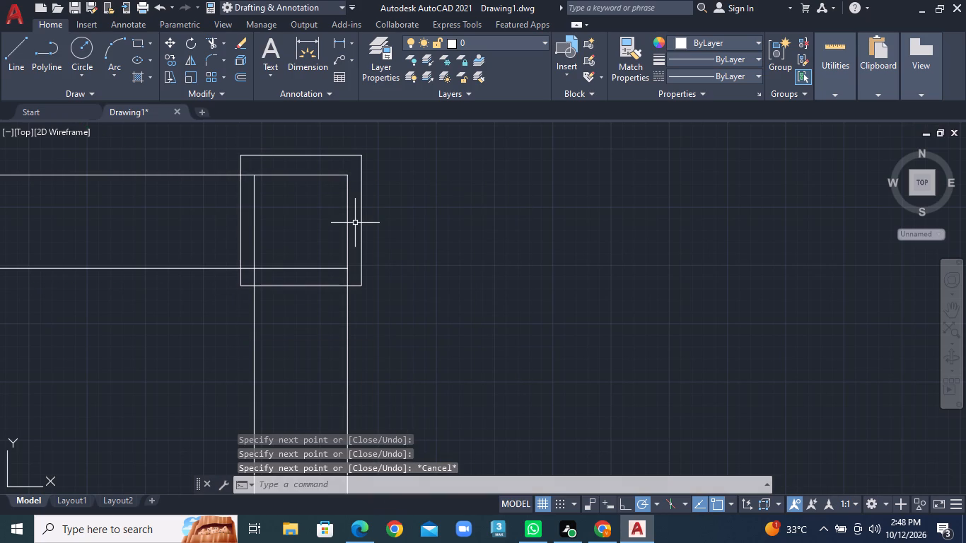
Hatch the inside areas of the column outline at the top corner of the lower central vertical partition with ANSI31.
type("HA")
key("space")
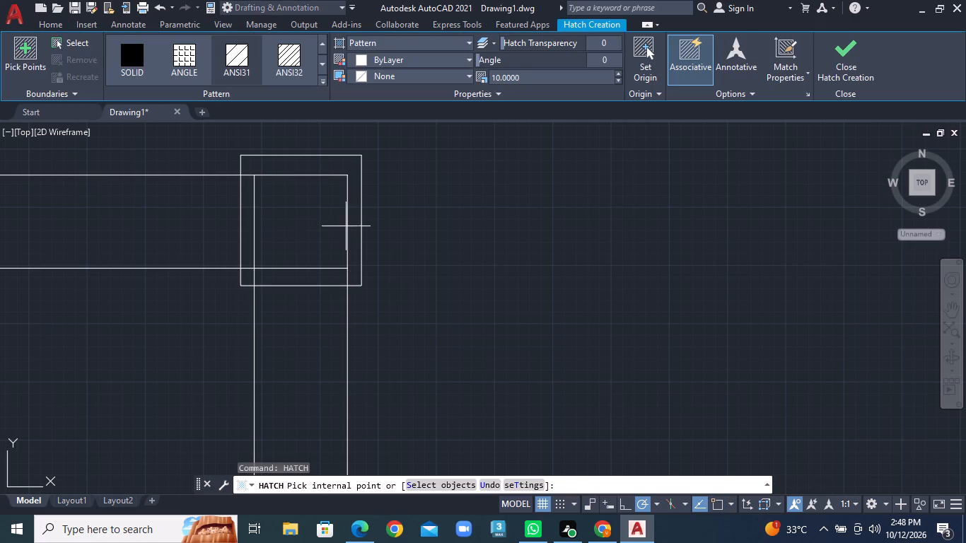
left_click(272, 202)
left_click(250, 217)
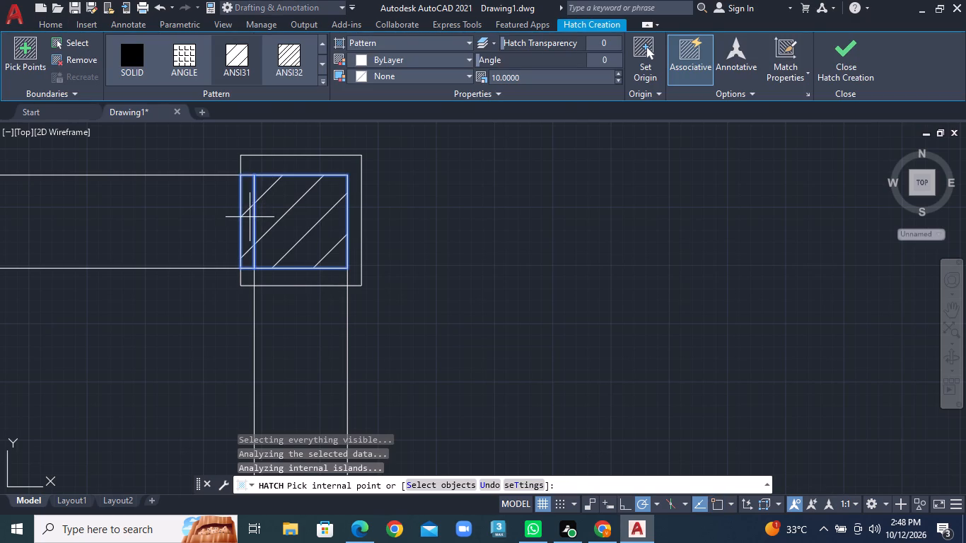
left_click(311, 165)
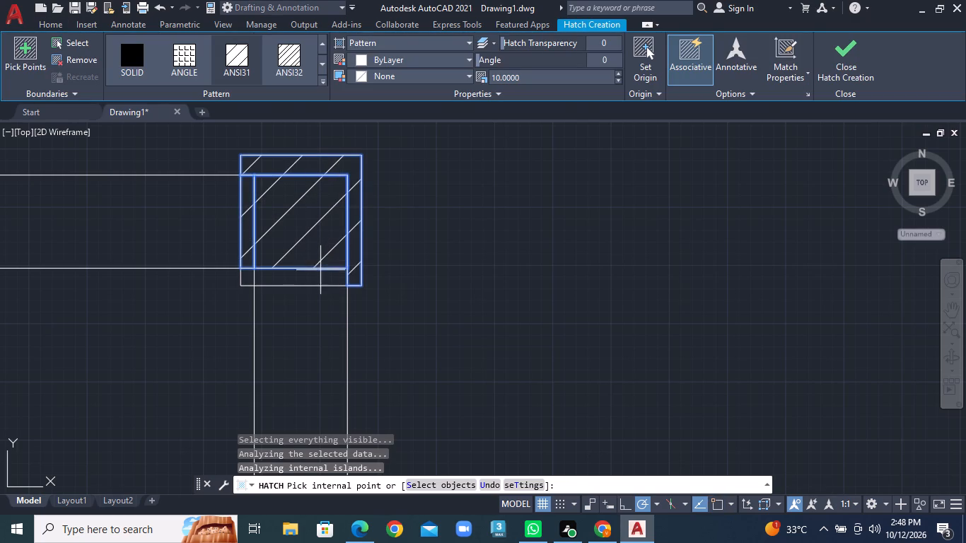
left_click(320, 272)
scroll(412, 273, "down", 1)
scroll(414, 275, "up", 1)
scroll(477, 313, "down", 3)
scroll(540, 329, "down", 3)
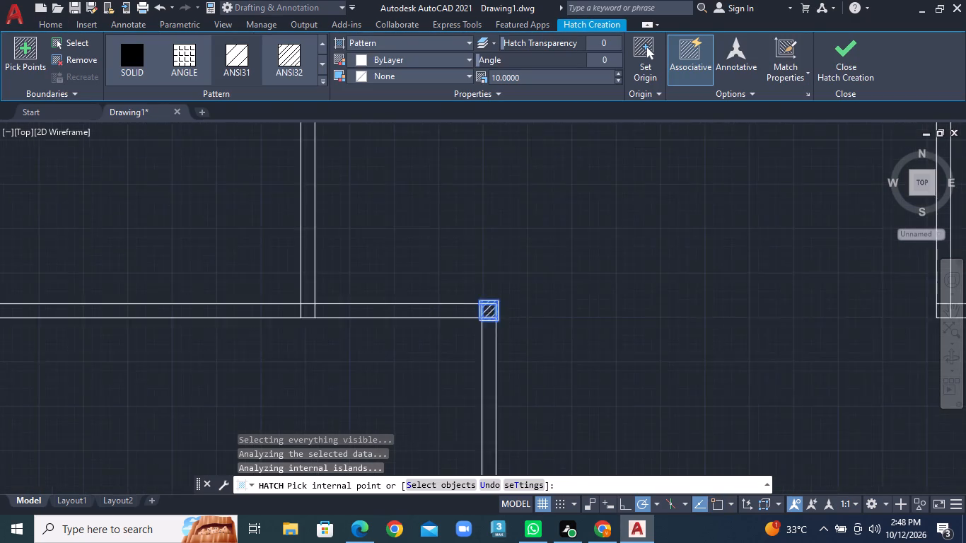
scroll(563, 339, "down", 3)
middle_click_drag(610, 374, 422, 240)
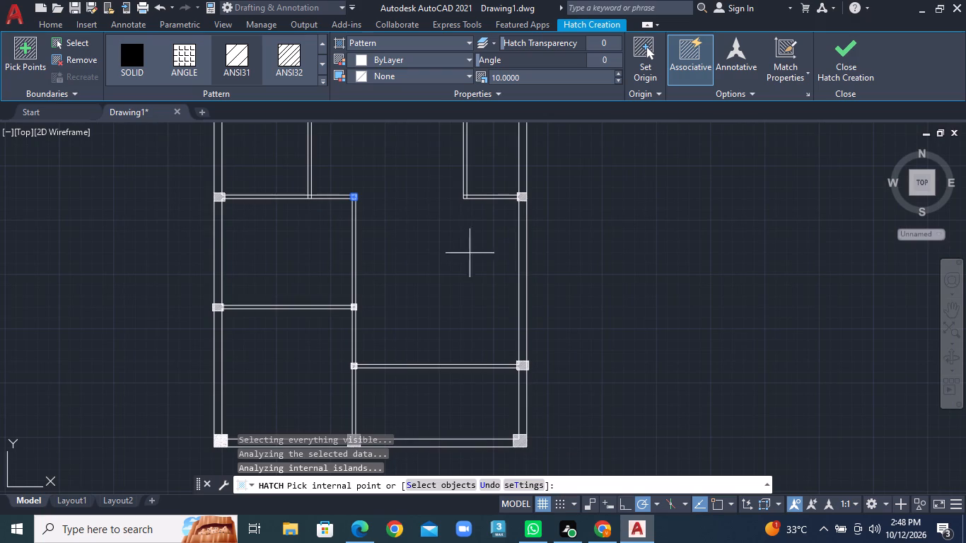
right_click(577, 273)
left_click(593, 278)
Draw a larger closed four-line outline about 6 5/8" high around the hatched column at the top of the lower central vertical partition.
middle_click_drag(535, 246, 564, 288)
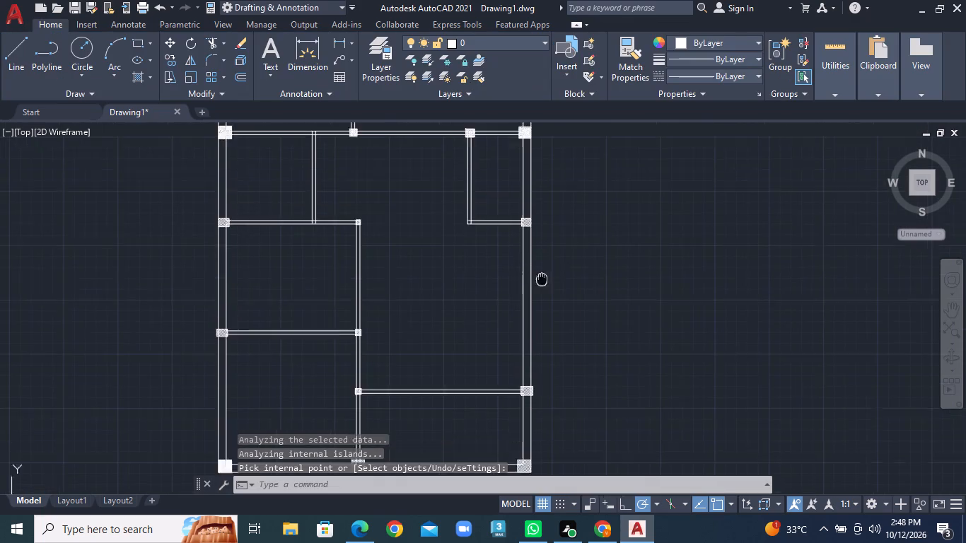
middle_click_drag(564, 288, 630, 303)
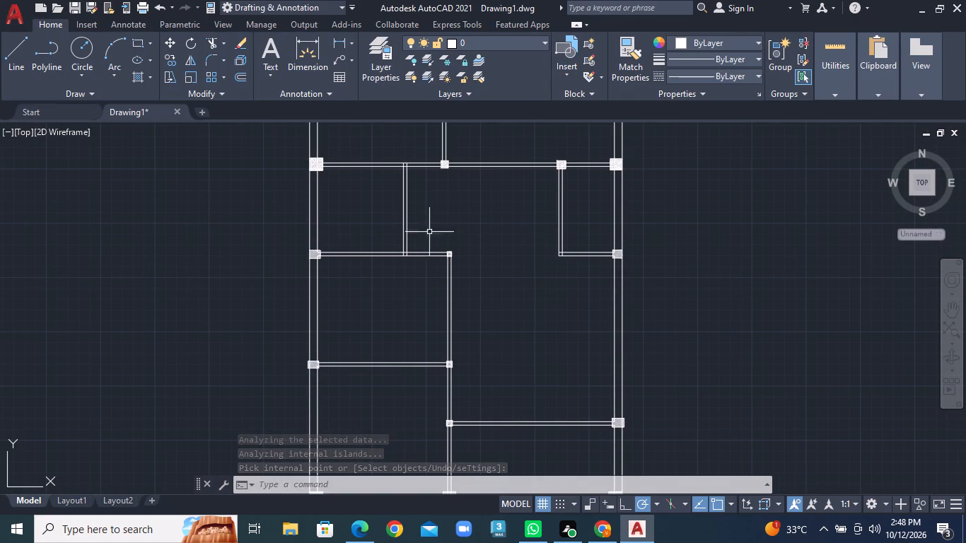
scroll(450, 230, "up", 4)
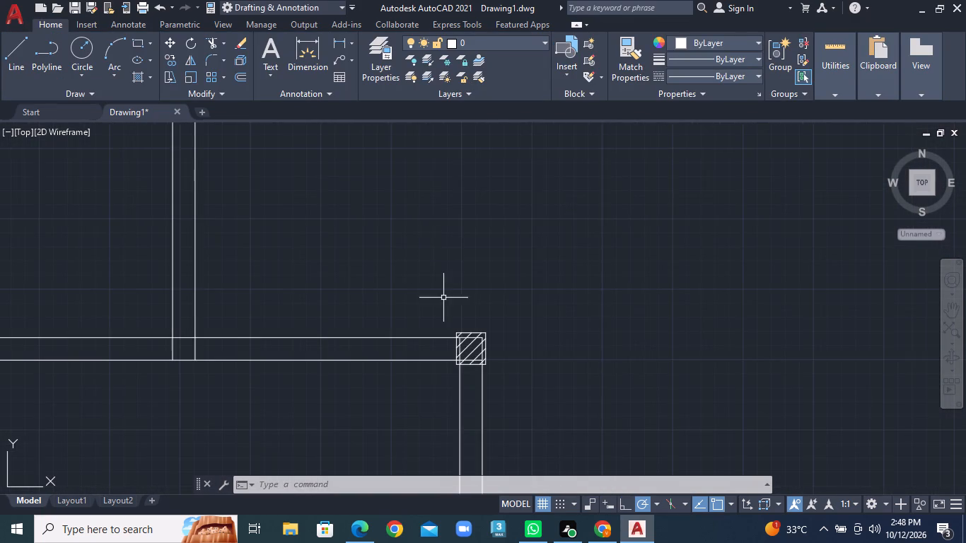
scroll(446, 300, "up", 1)
middle_click_drag(453, 318, 347, 279)
scroll(369, 291, "up", 1)
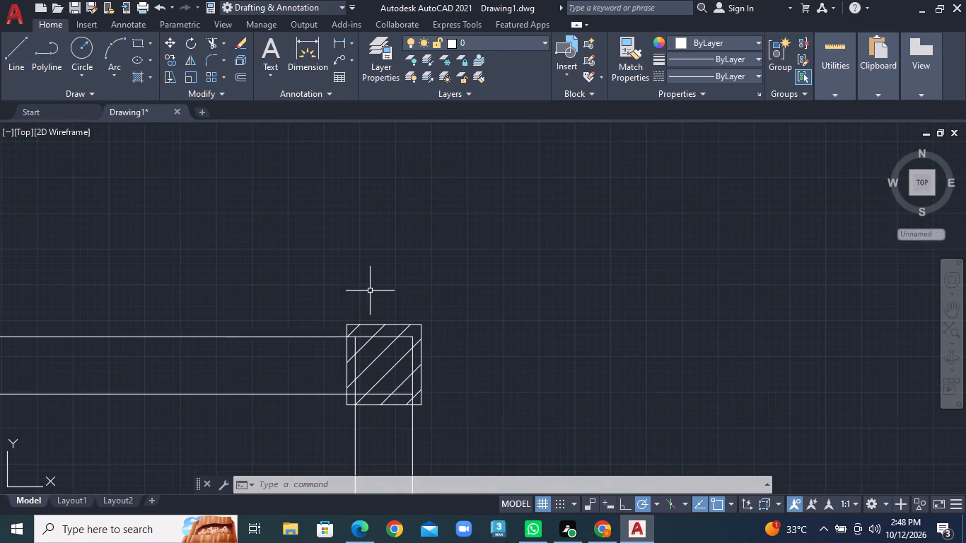
middle_click_drag(370, 293, 368, 235)
left_click(24, 51)
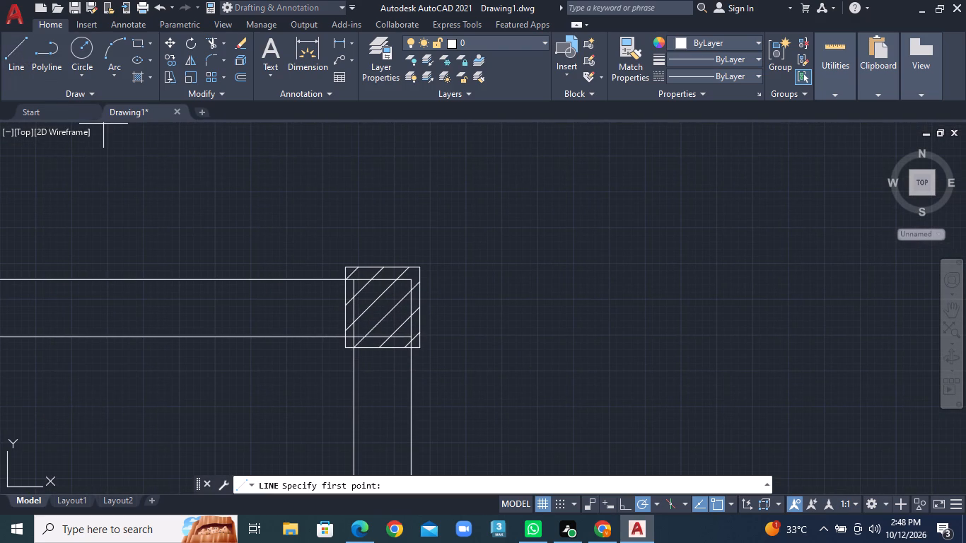
scroll(355, 253, "up", 1)
middle_click_drag(362, 258, 333, 239)
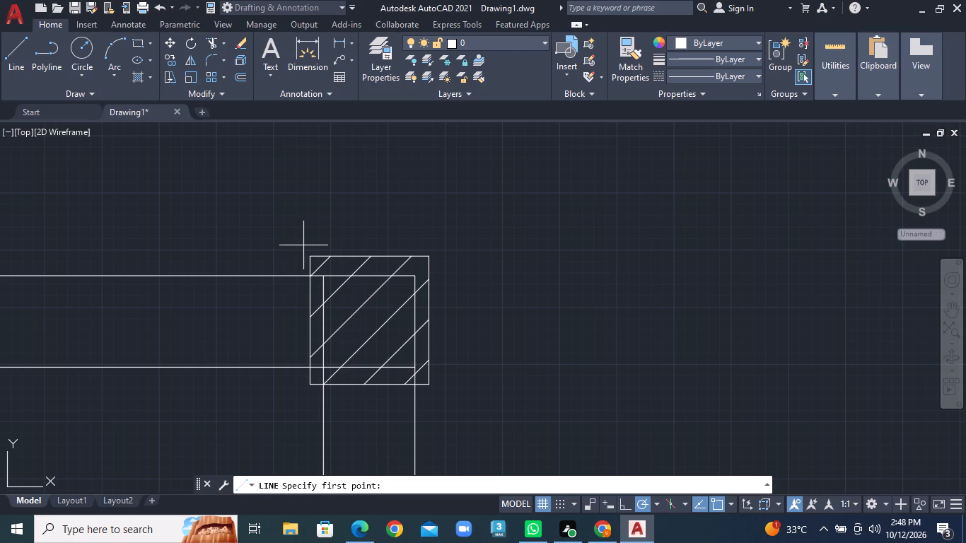
left_click(303, 245)
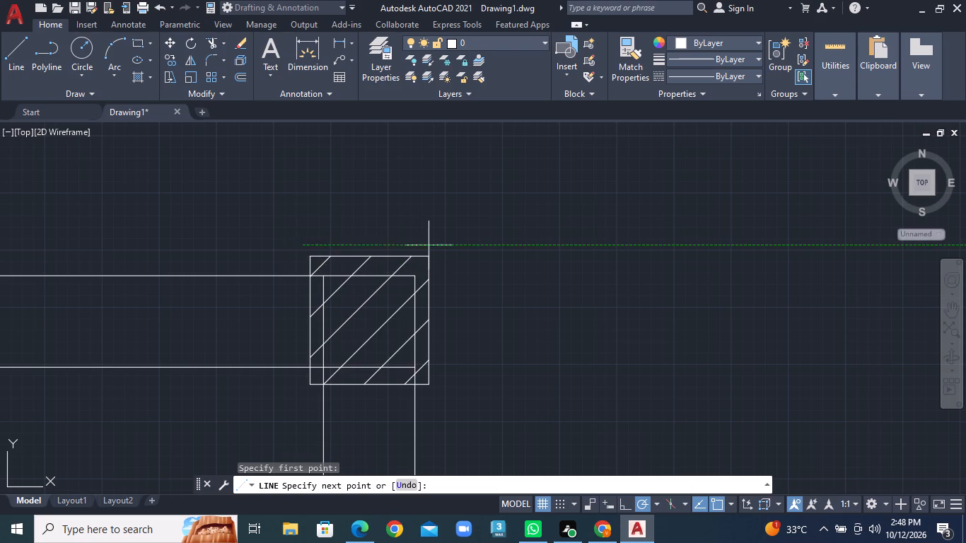
left_click(438, 250)
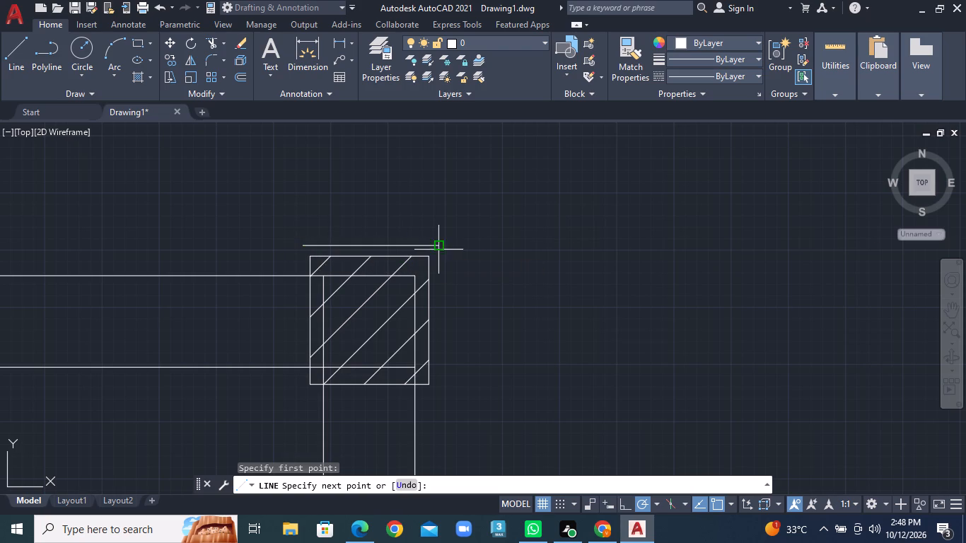
left_click(442, 396)
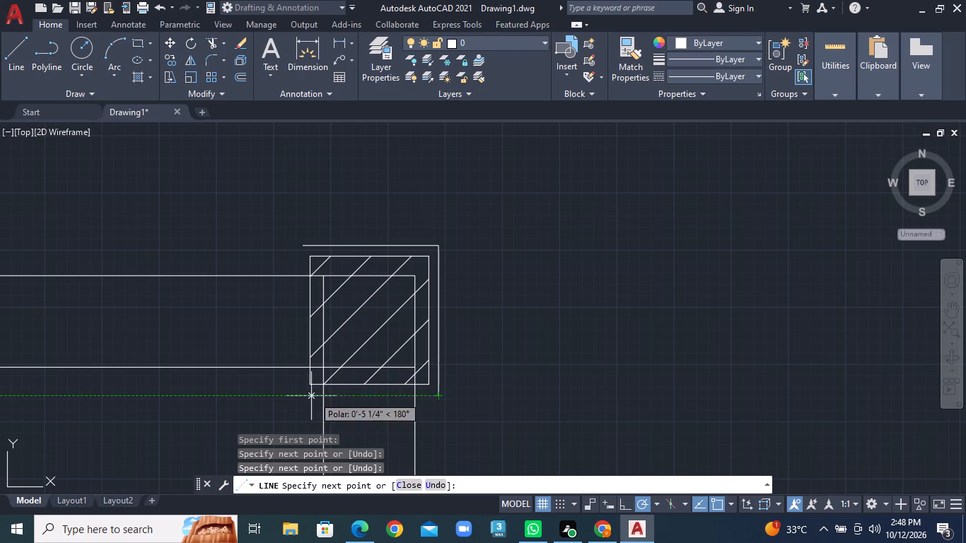
left_click(300, 396)
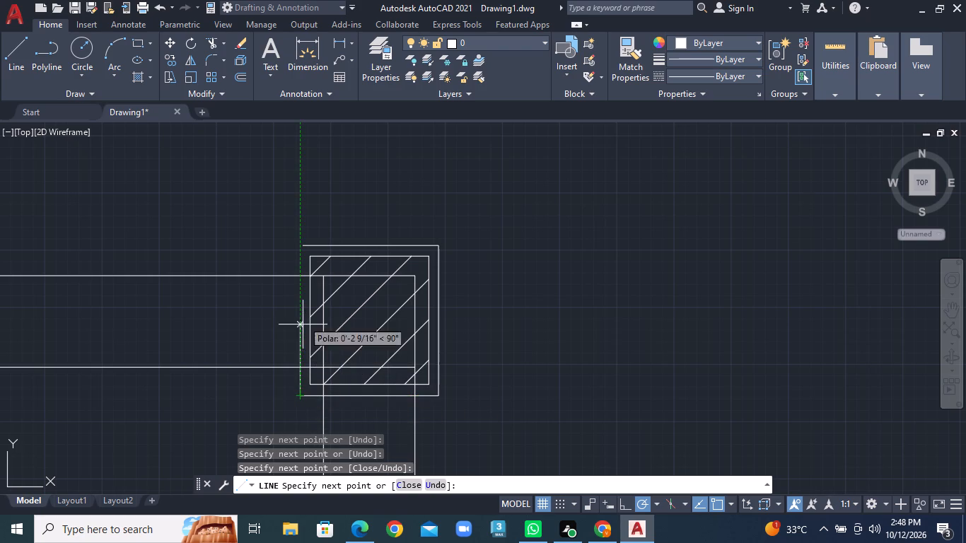
left_click(301, 240)
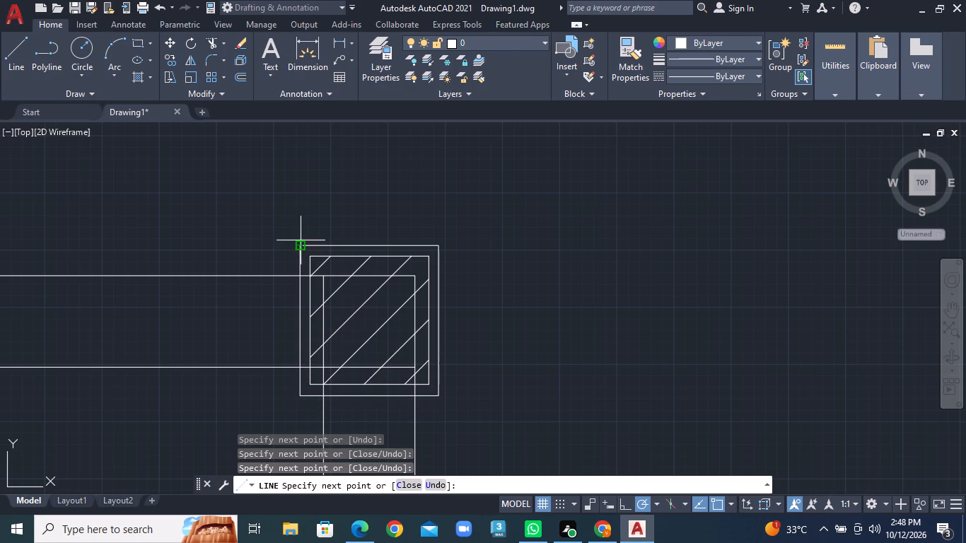
left_click(306, 241)
right_click(306, 241)
left_click(334, 250)
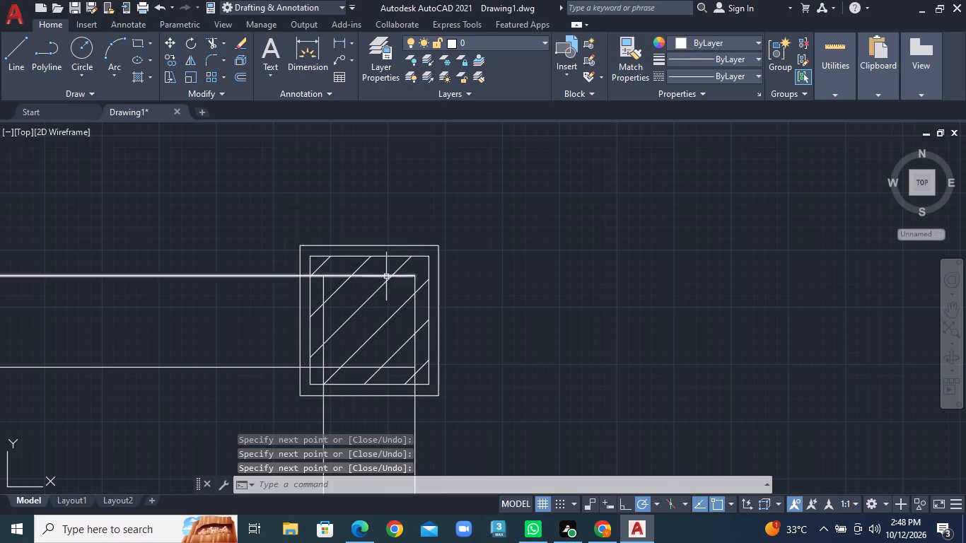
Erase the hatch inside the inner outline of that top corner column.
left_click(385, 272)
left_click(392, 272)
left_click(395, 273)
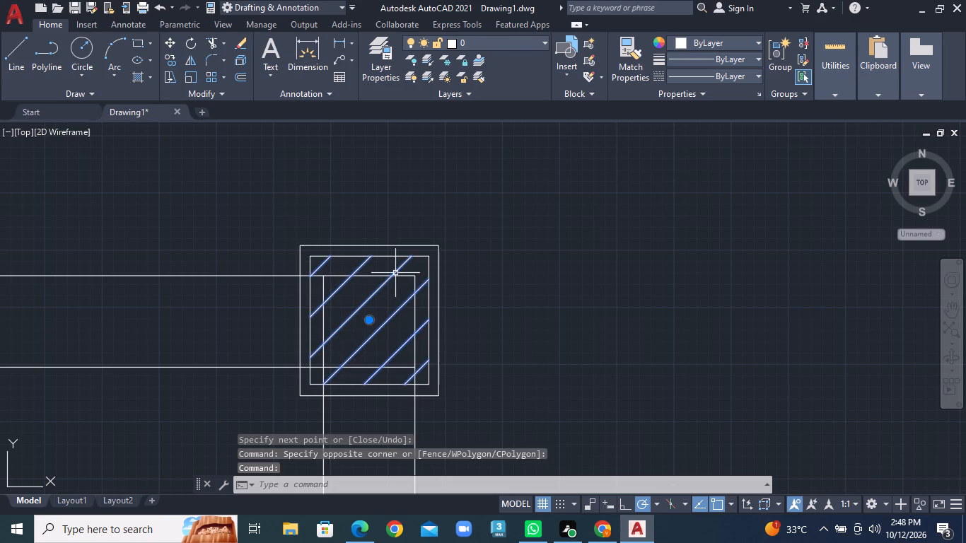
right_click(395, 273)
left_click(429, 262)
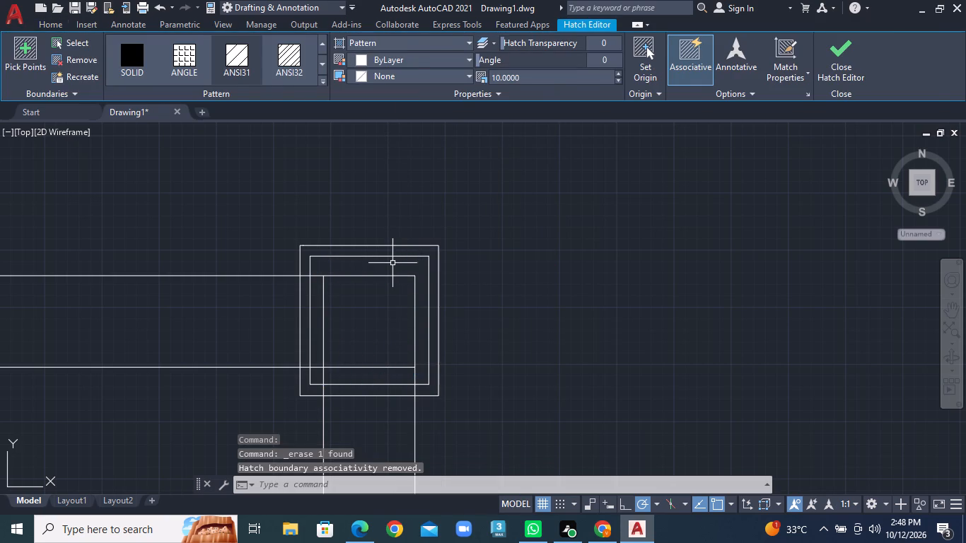
Erase the four lines of the smaller inner outline, keeping the larger column outline at the partition corner.
left_click(378, 255)
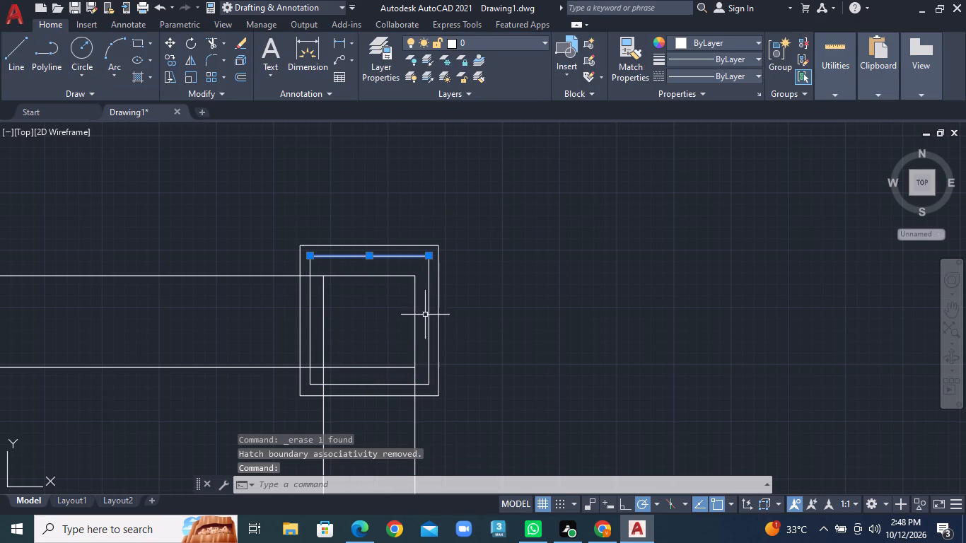
left_click(429, 317)
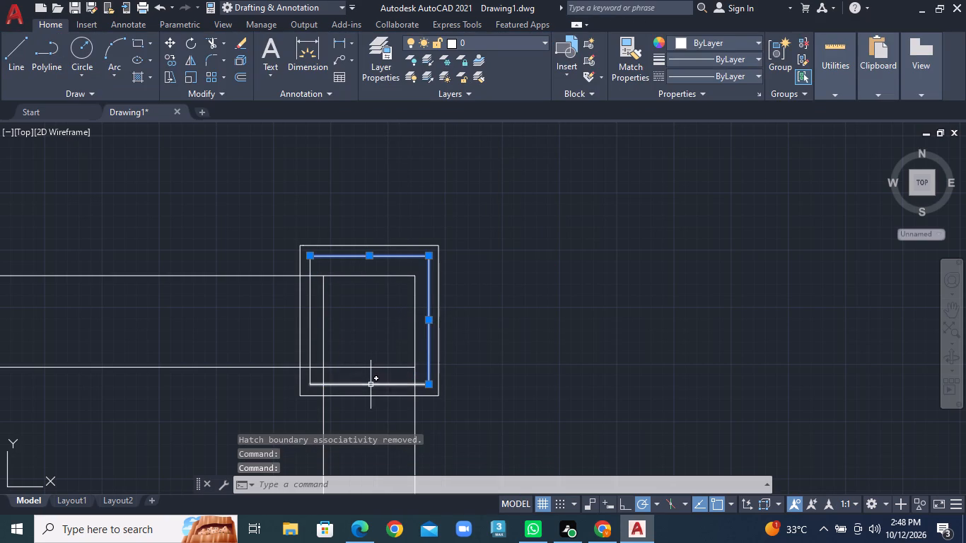
left_click(370, 385)
left_click(310, 333)
right_click(310, 333)
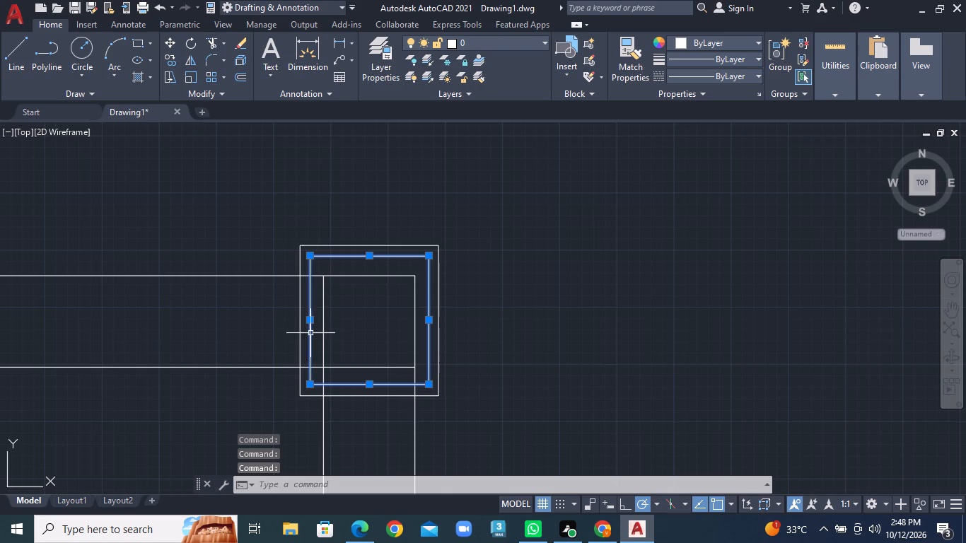
left_click(366, 96)
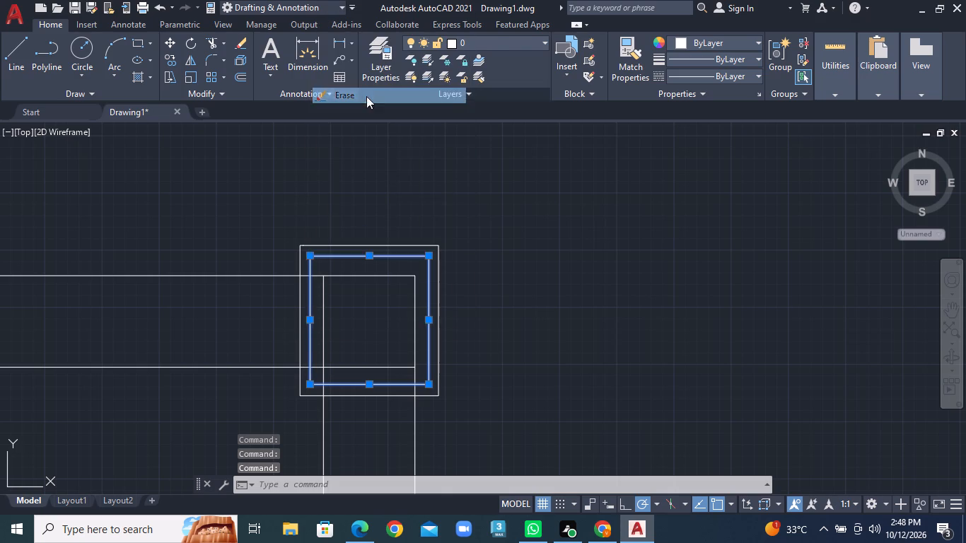
Hatch all the areas inside the larger corner column outline with the ANSI31 pattern.
type("HA")
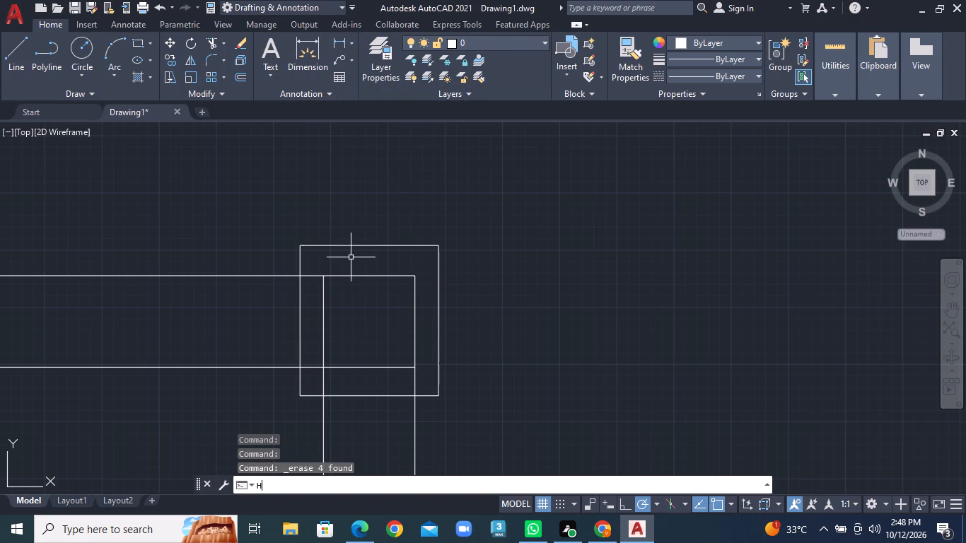
key("space")
left_click(349, 320)
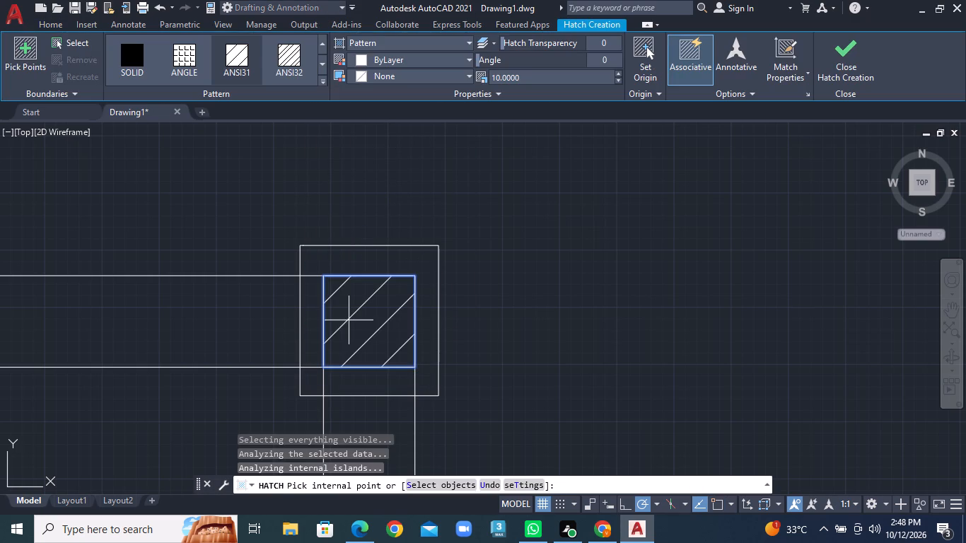
left_click(366, 257)
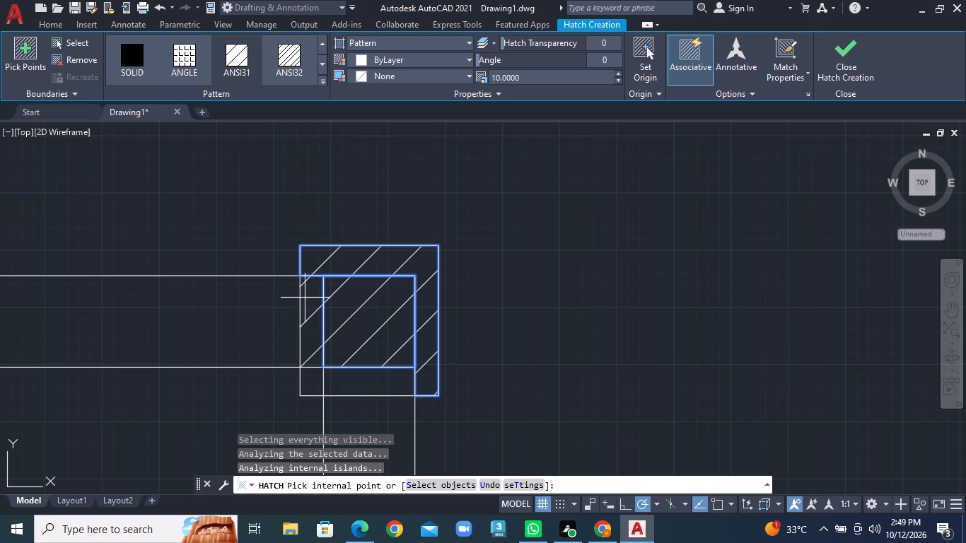
left_click(308, 298)
left_click(349, 387)
left_click(301, 383)
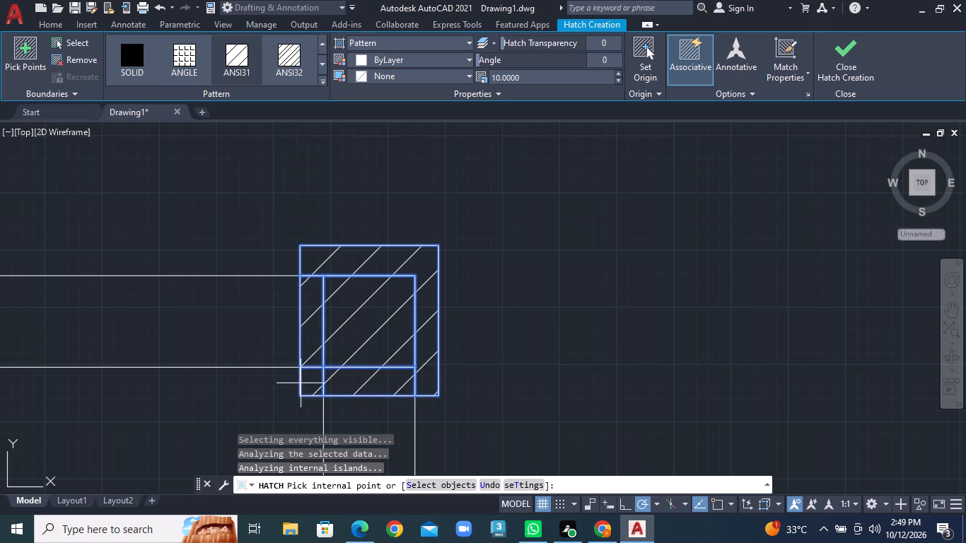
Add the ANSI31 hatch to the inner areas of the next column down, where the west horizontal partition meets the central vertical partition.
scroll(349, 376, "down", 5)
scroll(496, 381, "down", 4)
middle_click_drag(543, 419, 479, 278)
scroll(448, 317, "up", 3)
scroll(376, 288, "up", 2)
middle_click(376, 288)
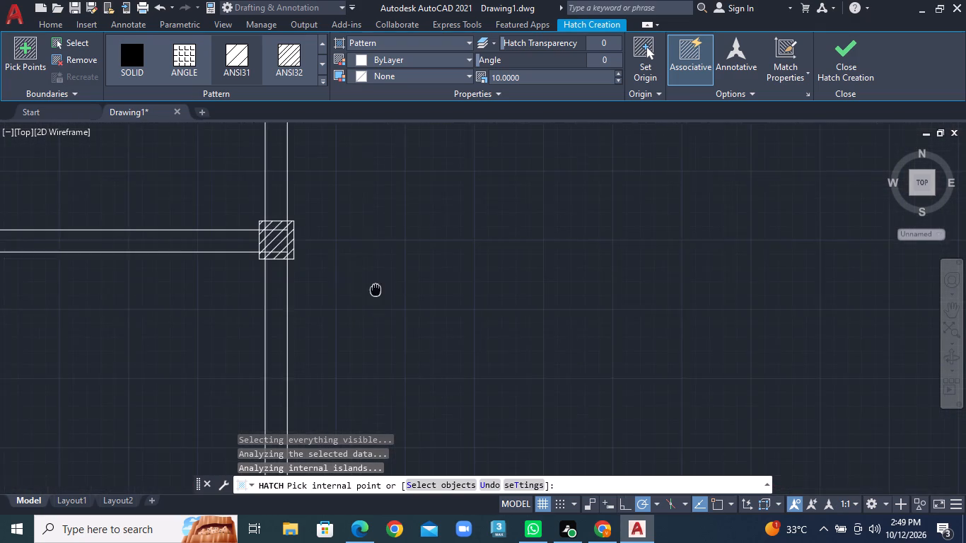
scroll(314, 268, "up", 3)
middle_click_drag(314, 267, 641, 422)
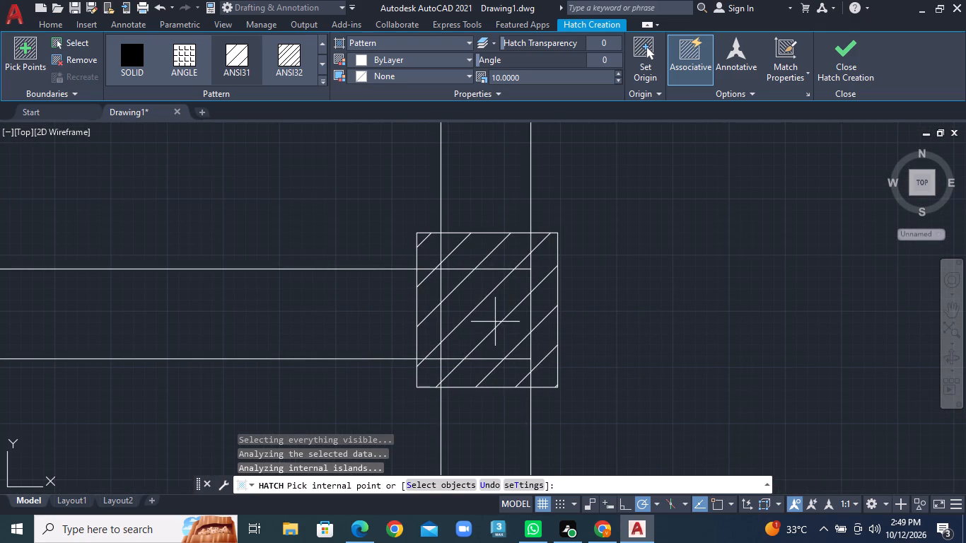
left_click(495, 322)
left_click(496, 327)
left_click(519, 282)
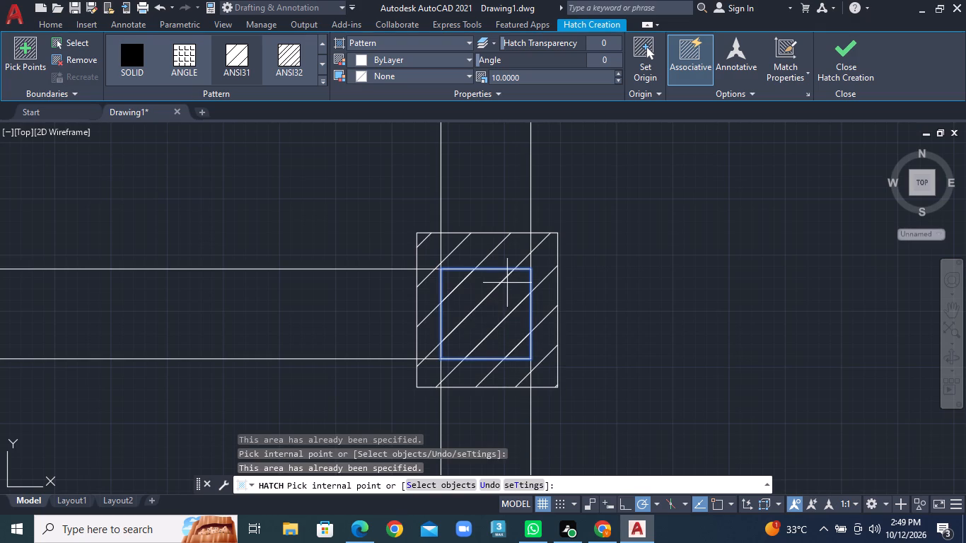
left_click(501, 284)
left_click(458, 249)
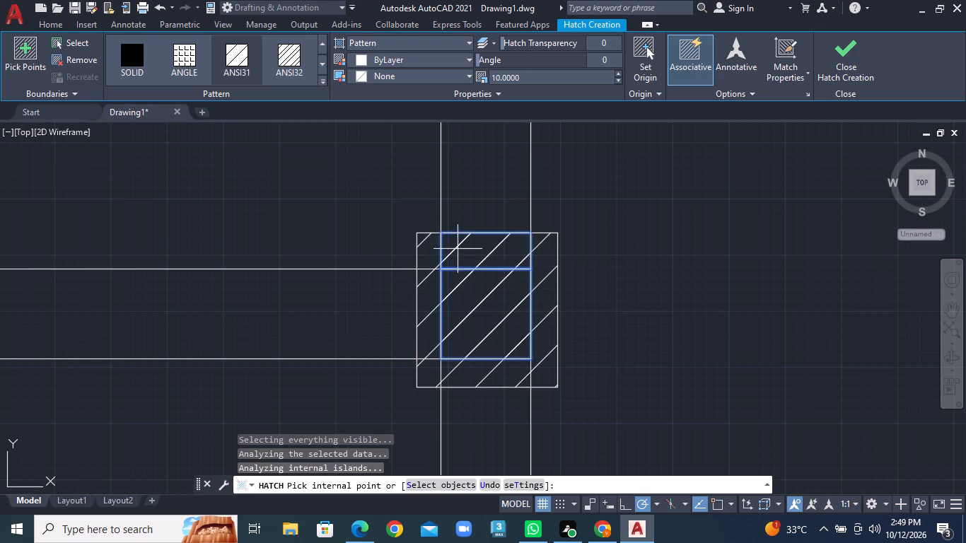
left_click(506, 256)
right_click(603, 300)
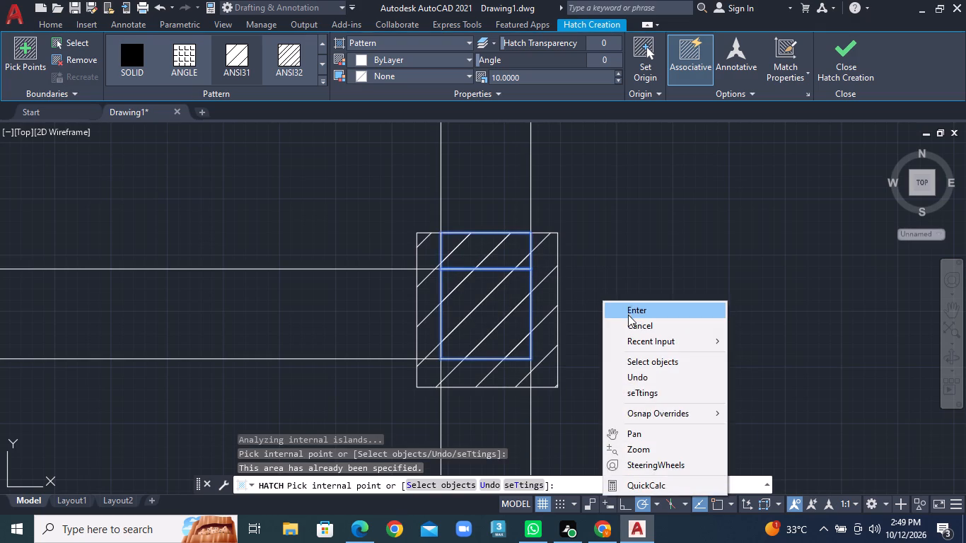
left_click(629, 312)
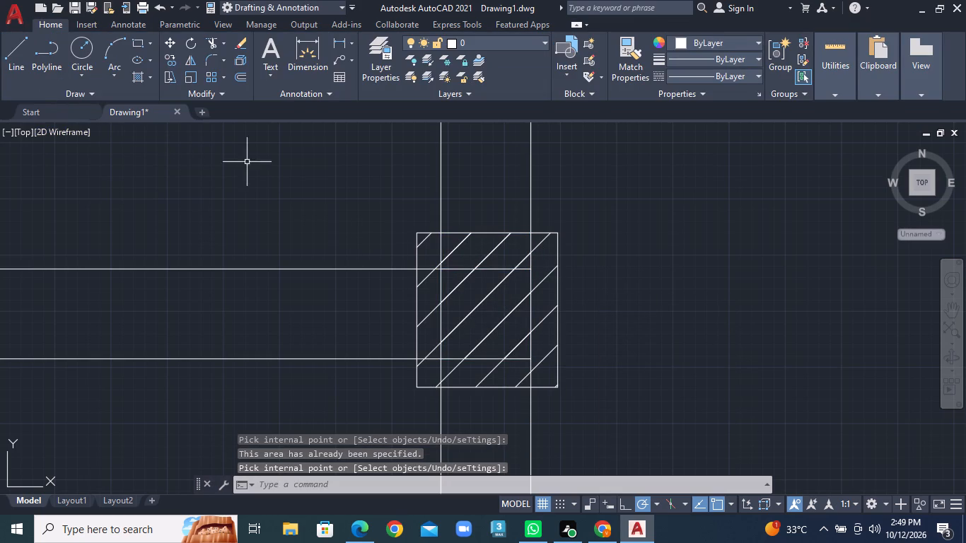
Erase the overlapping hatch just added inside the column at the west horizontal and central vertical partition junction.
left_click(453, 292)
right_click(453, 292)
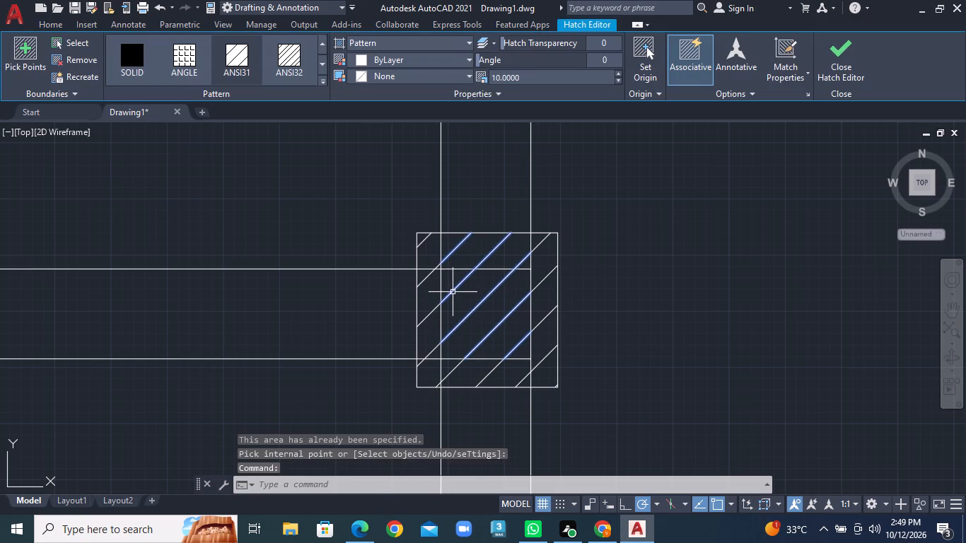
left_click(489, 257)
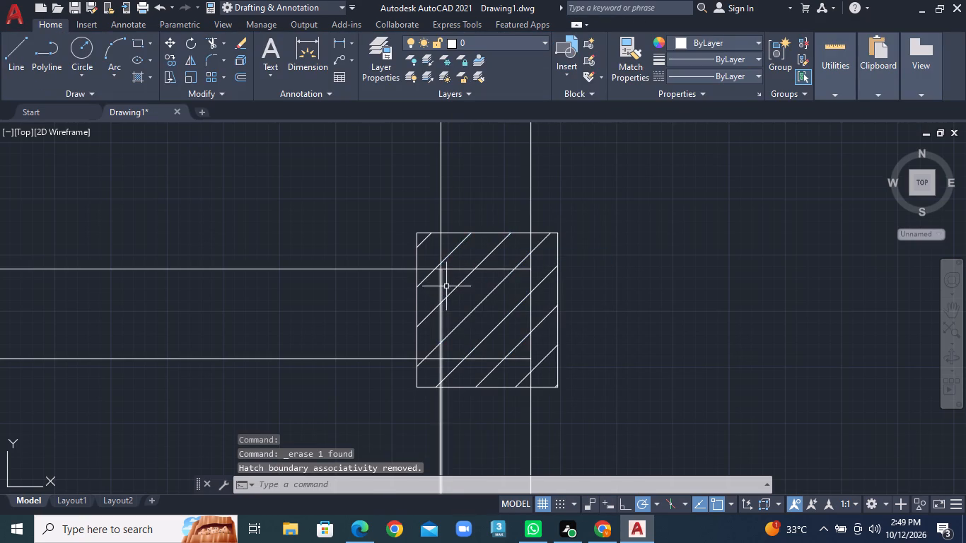
Erase the remaining hatch and all four outline lines of the column where the west horizontal partition meets the central vertical partition.
left_click(455, 285)
right_click(455, 285)
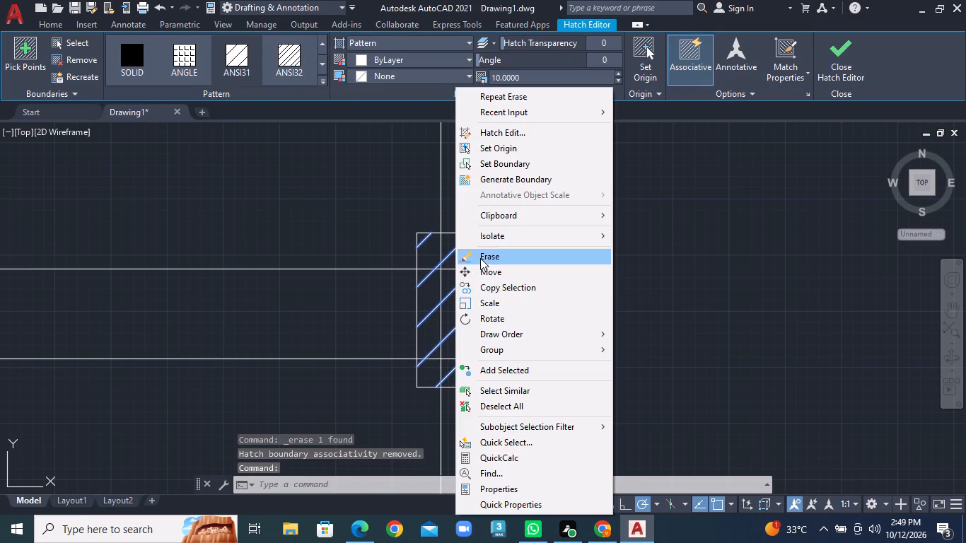
left_click(480, 258)
left_click(481, 235)
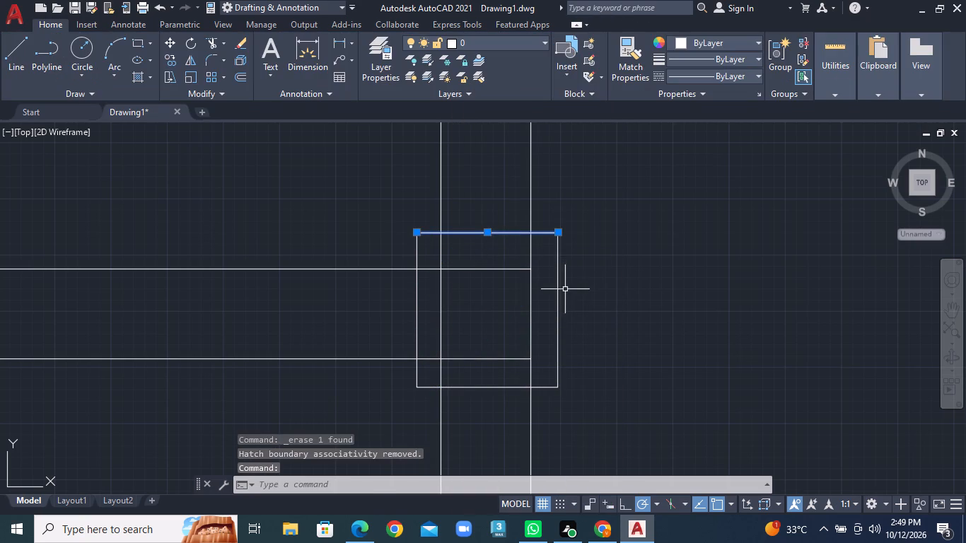
left_click(557, 295)
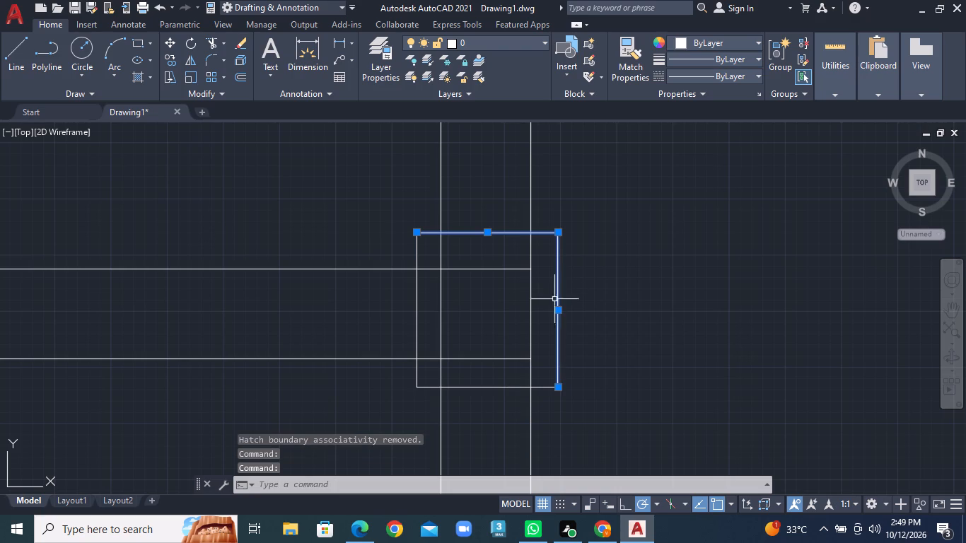
left_click(471, 387)
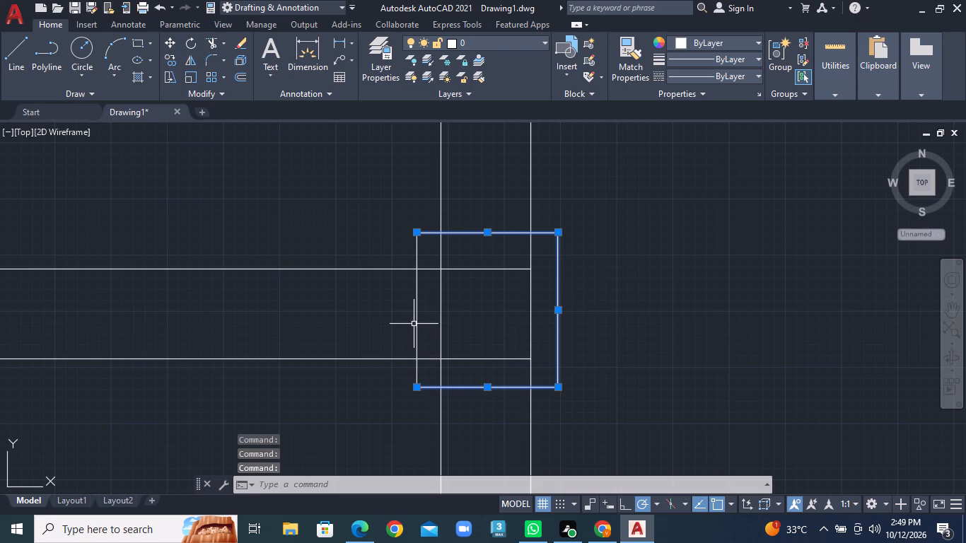
left_click(417, 323)
right_click(417, 323)
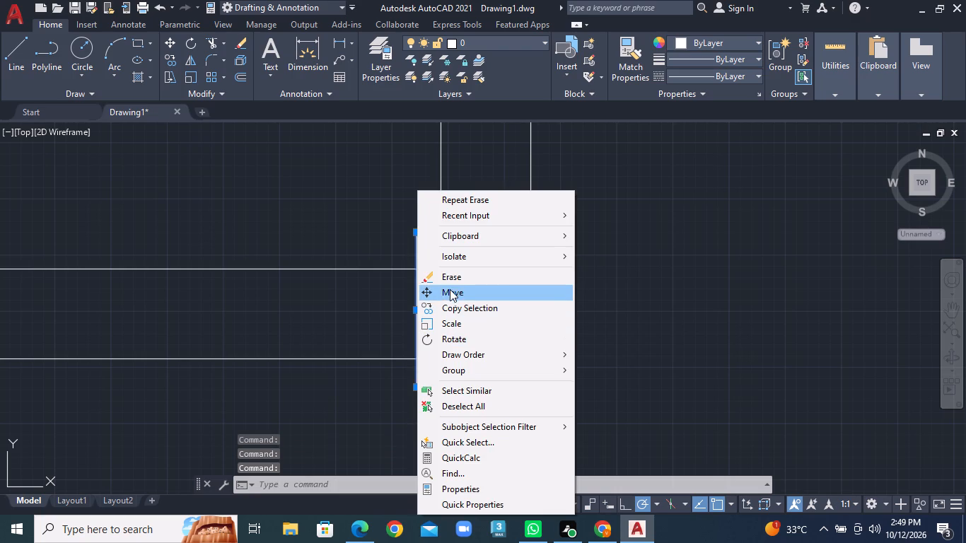
left_click(451, 281)
Draw a new, slightly larger closed four-line column outline around the junction of the west horizontal and central vertical partitions.
left_click(11, 54)
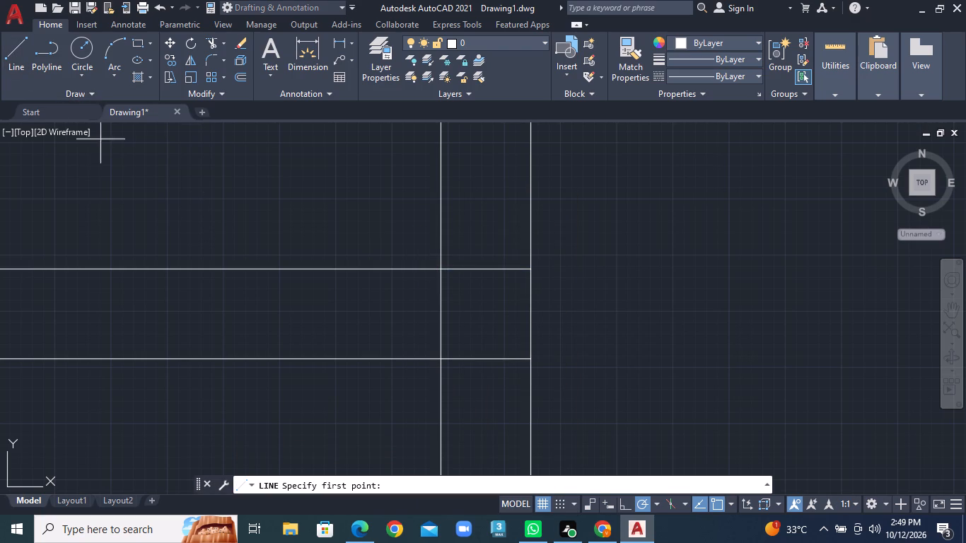
left_click(407, 230)
left_click(557, 228)
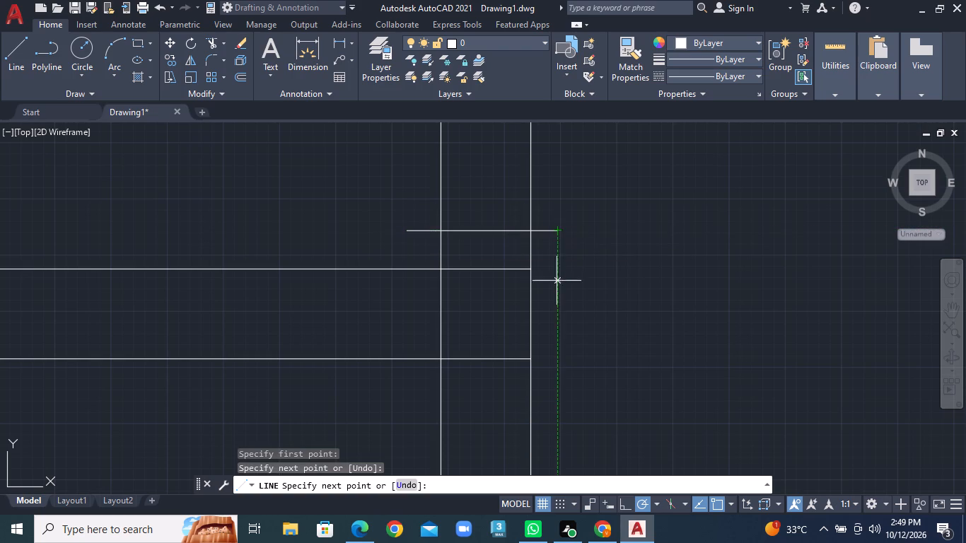
left_click(555, 391)
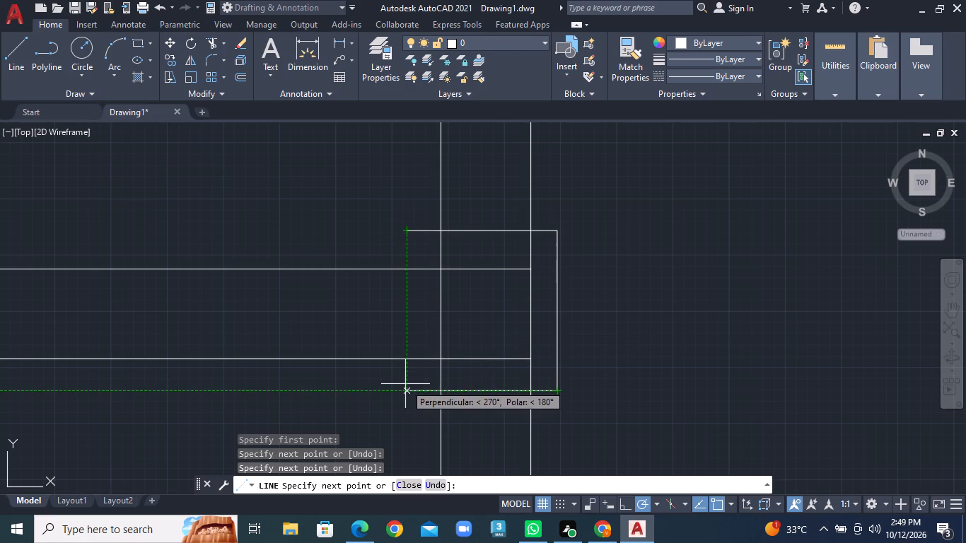
left_click(405, 384)
left_click(412, 232)
right_click(412, 232)
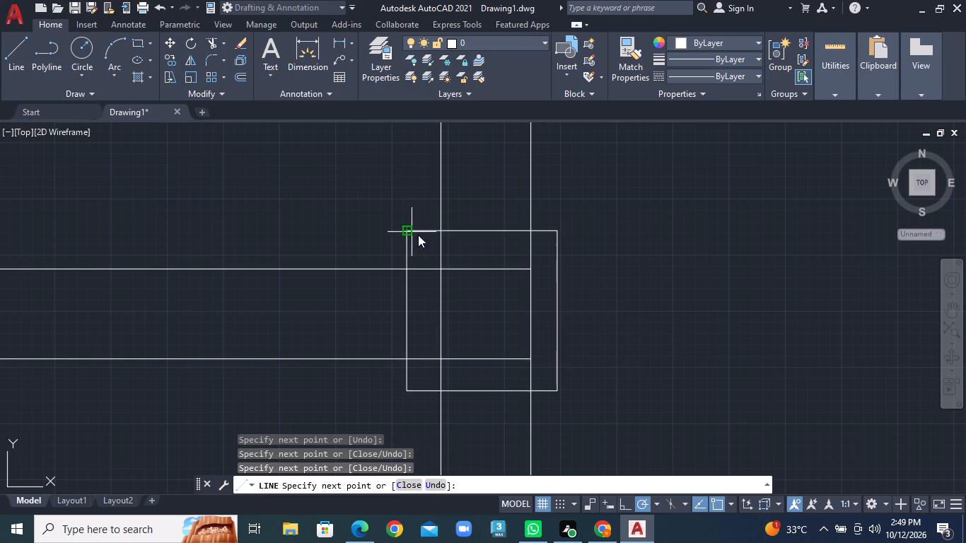
left_click(433, 239)
Hatch all the areas inside the redrawn junction column outline with the ANSI31 pattern at scale 10.
type("HA")
key("space")
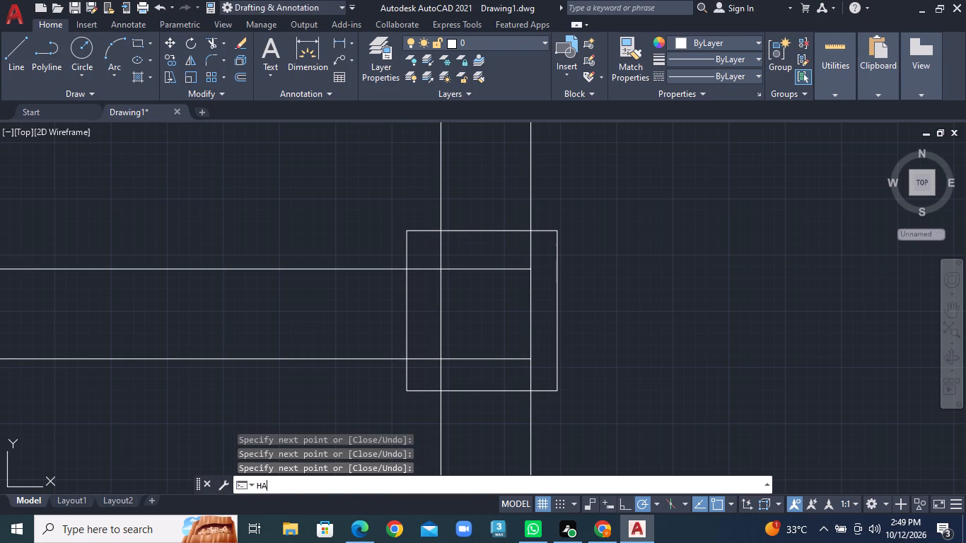
left_click(504, 239)
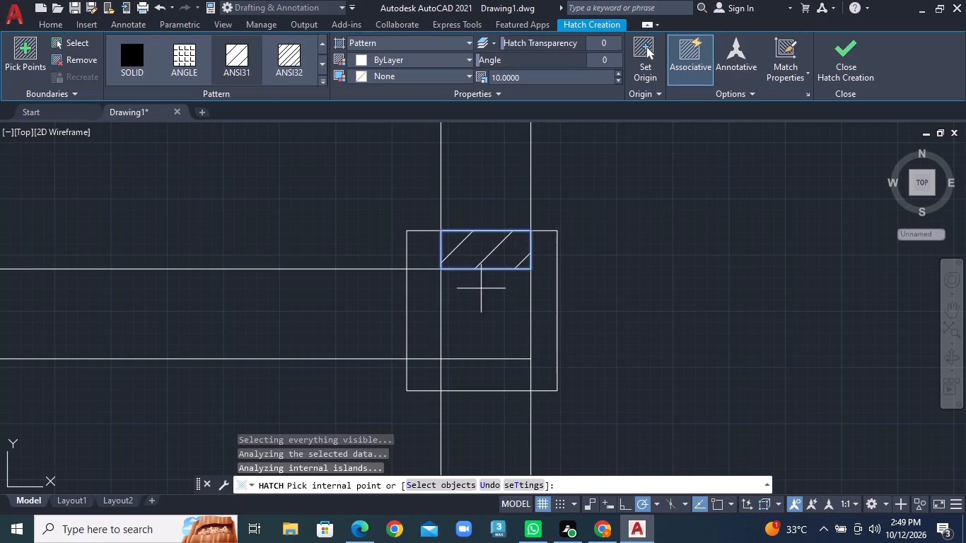
left_click(481, 288)
left_click(419, 291)
left_click(424, 261)
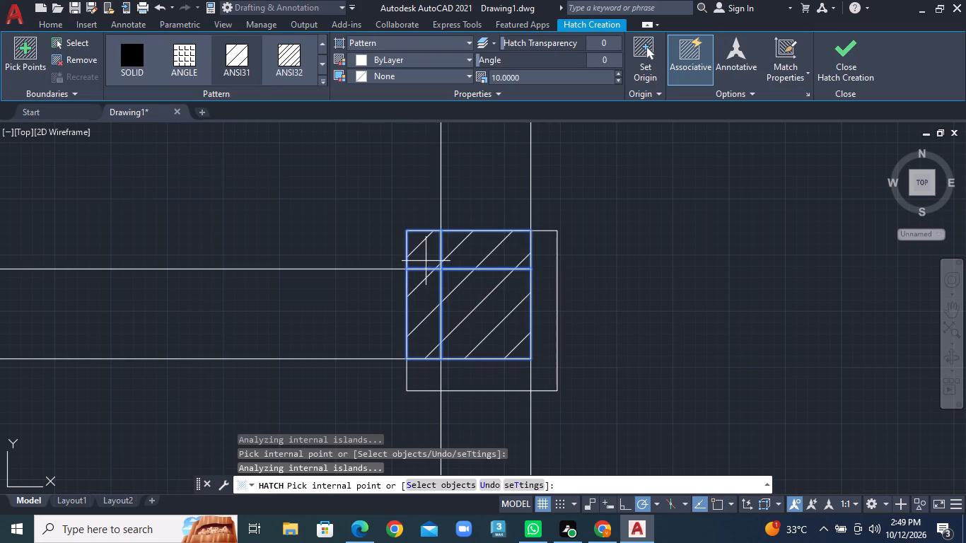
left_click(543, 284)
left_click(484, 381)
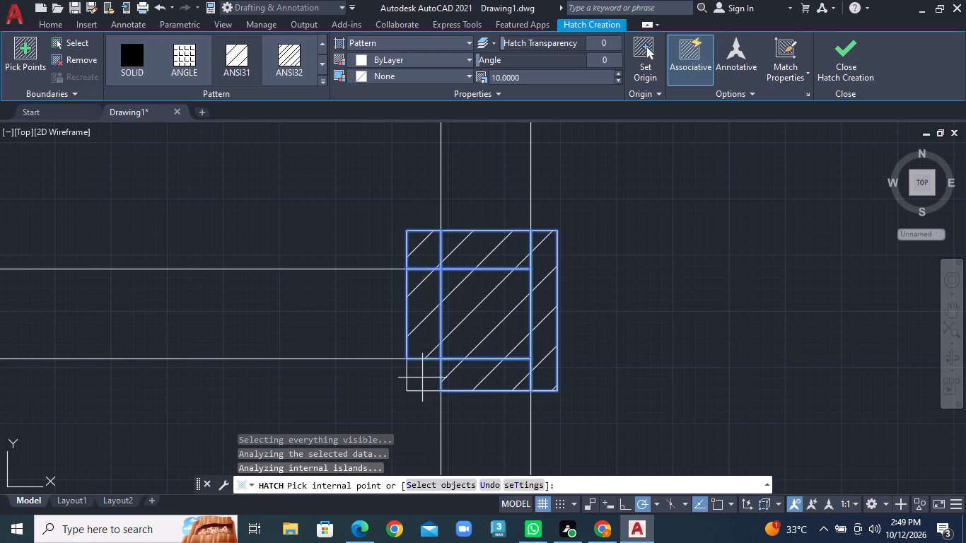
left_click(418, 378)
Add the ANSI31 hatch to every area of the unhatched column where the same horizontal partition meets the west outer wall.
scroll(534, 359, "down", 5)
scroll(606, 366, "down", 3)
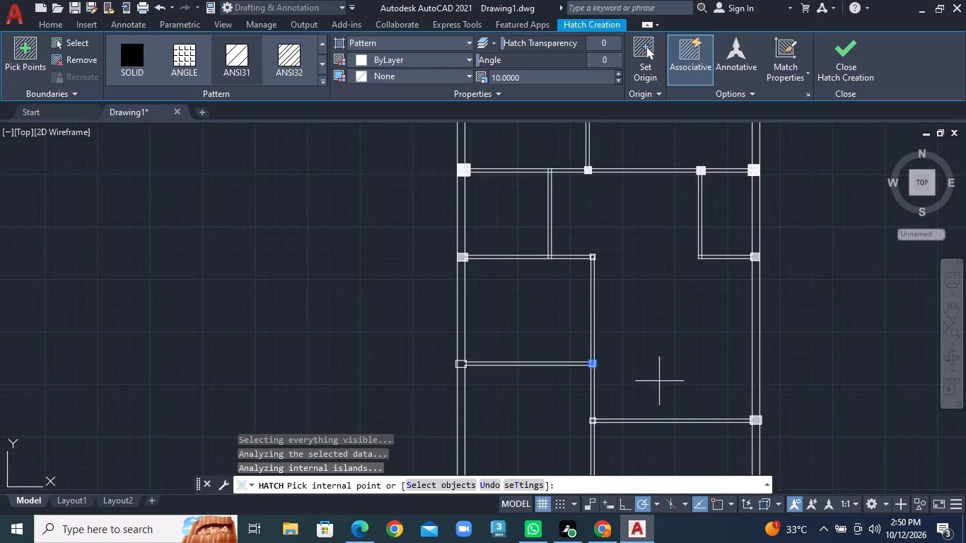
middle_click_drag(659, 381, 542, 292)
scroll(416, 269, "up", 2)
scroll(324, 257, "up", 2)
middle_click_drag(315, 257, 572, 280)
left_click(334, 342)
scroll(344, 335, "up", 3)
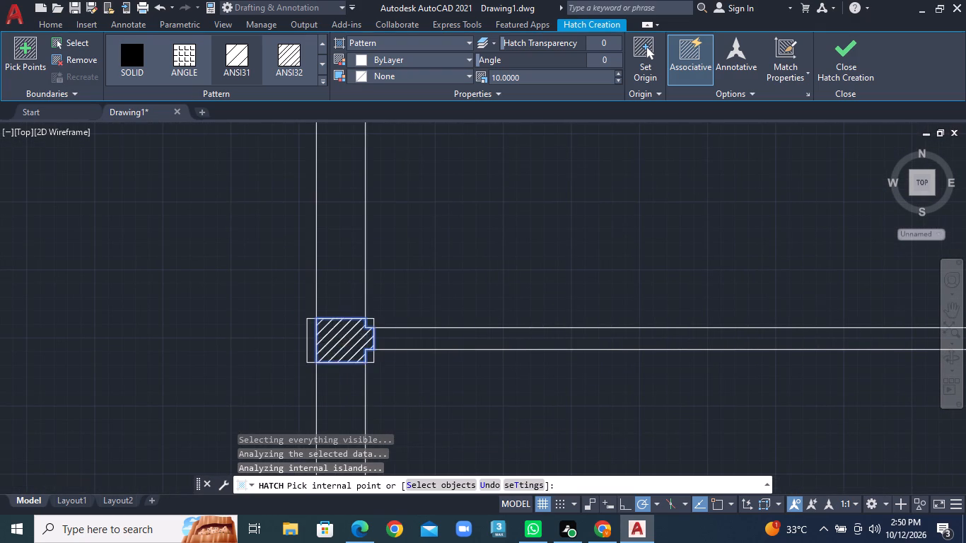
scroll(344, 335, "up", 2)
left_click(199, 339)
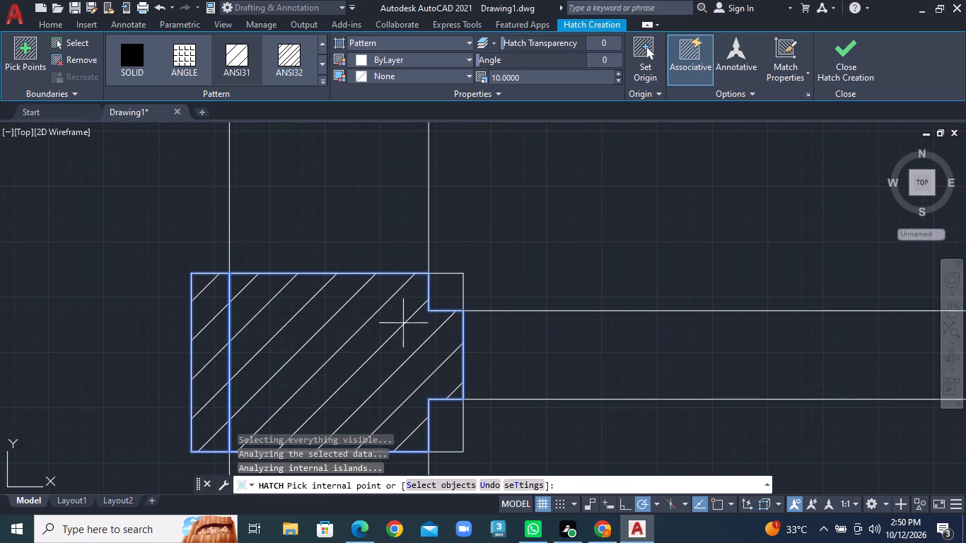
left_click(461, 294)
left_click(441, 426)
scroll(511, 342, "down", 2)
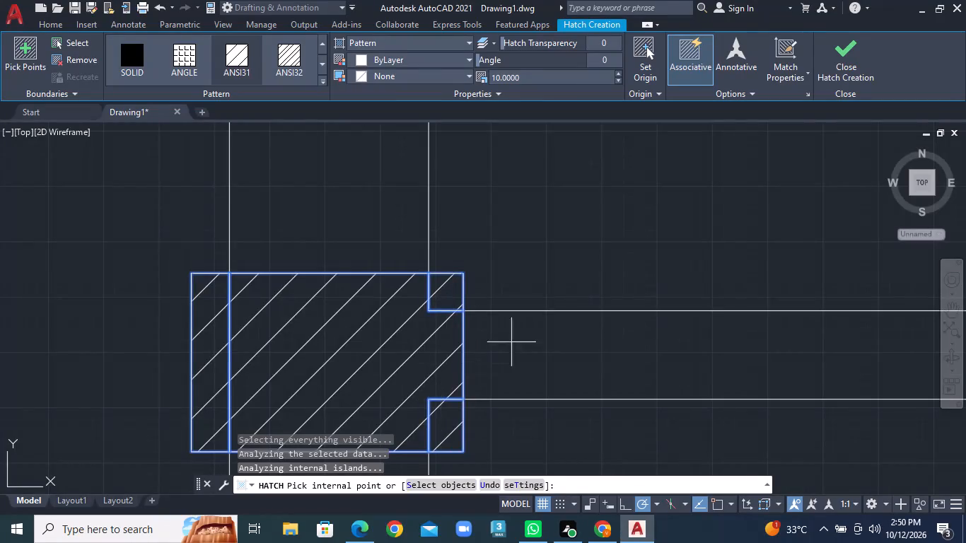
scroll(511, 342, "down", 5)
right_click(540, 307)
left_click(583, 317)
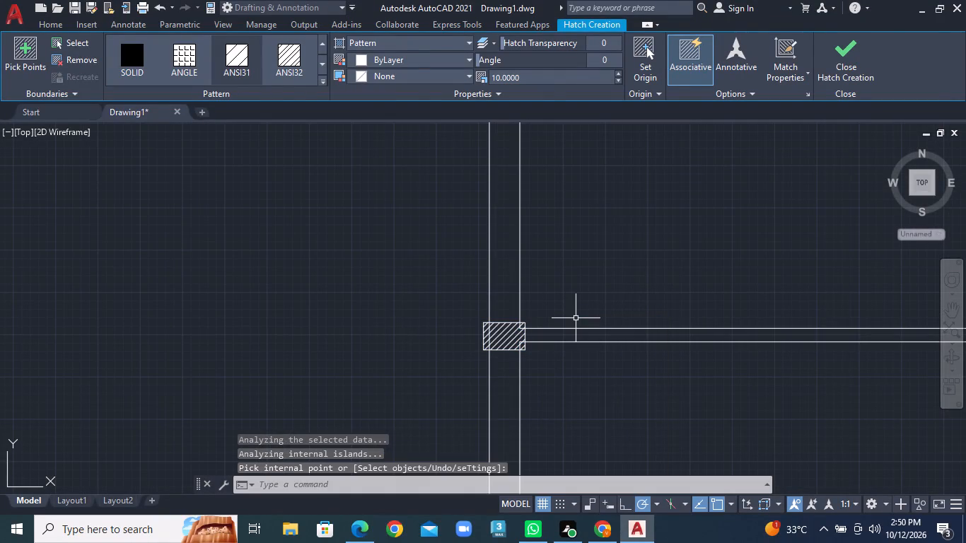
middle_click_drag(576, 318, 504, 305)
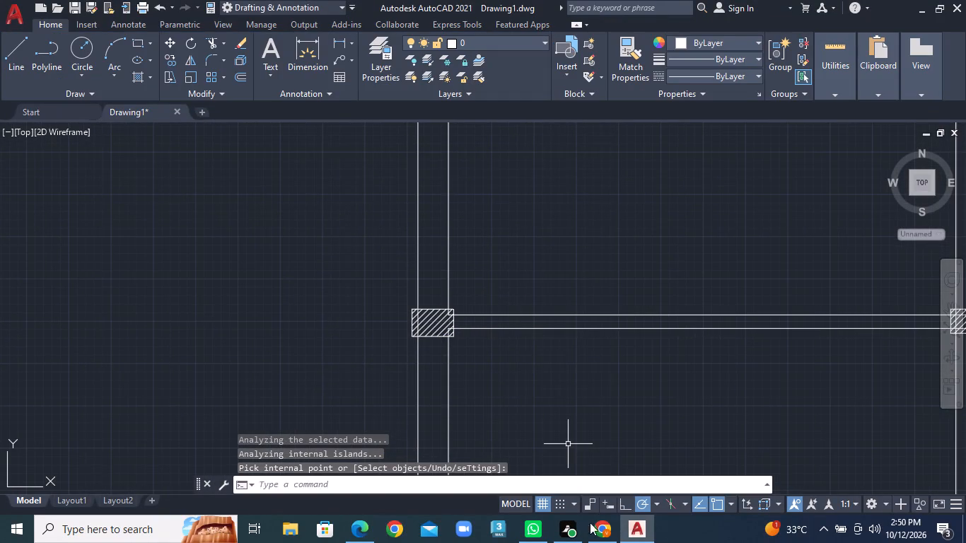
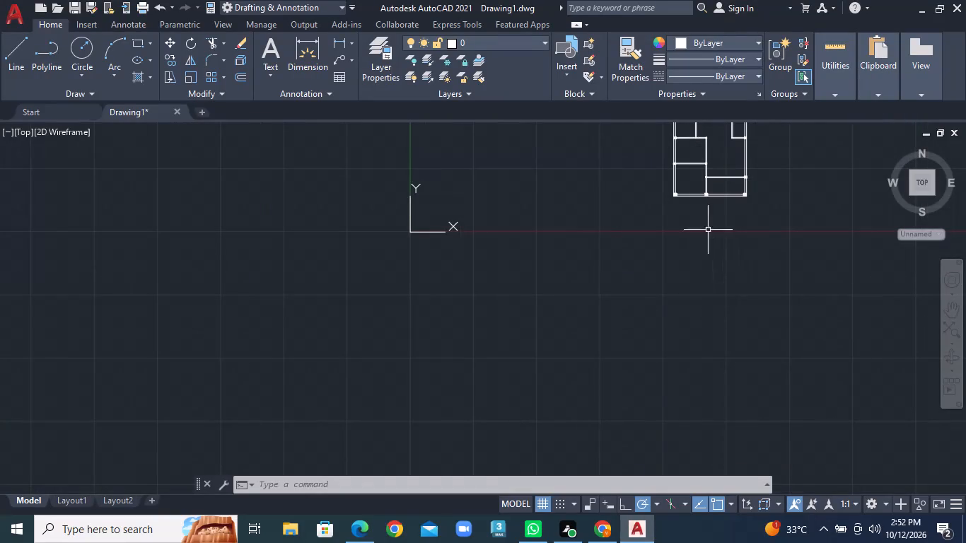
Draw a door leaf line at the west side of the upper partition junction column: a short stub west, then 2' north.
middle_click_drag(667, 180, 390, 317)
scroll(605, 202, "up", 1)
scroll(465, 192, "down", 1)
scroll(540, 213, "up", 2)
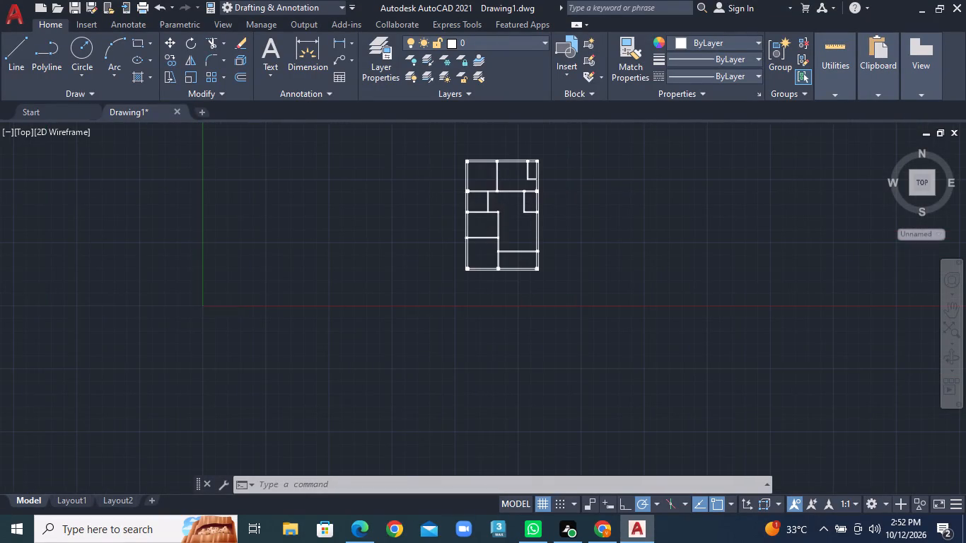
middle_click_drag(515, 241, 470, 322)
scroll(467, 314, "up", 1)
scroll(440, 217, "up", 2)
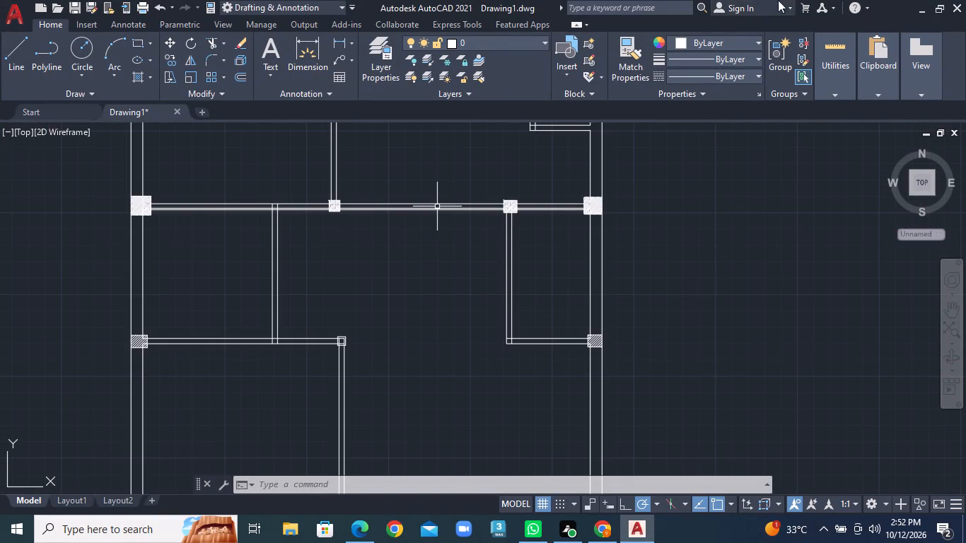
middle_click_drag(476, 223, 472, 240)
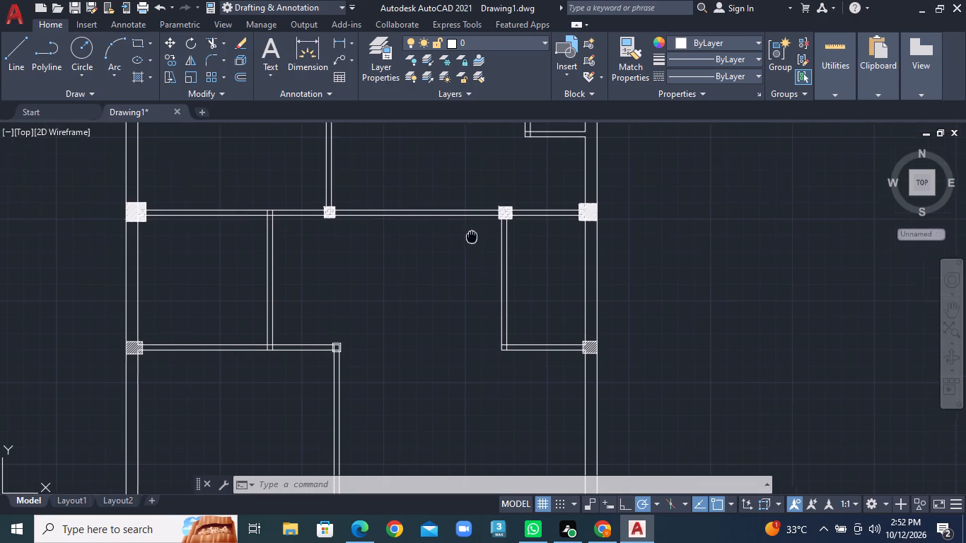
middle_click_drag(472, 240, 634, 422)
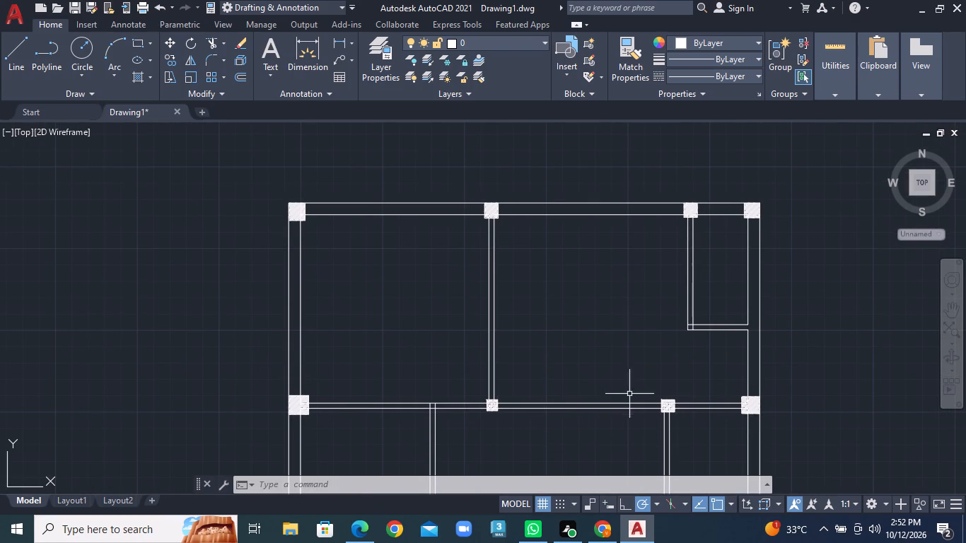
scroll(489, 412, "up", 4)
middle_click_drag(467, 402, 534, 402)
left_click(16, 69)
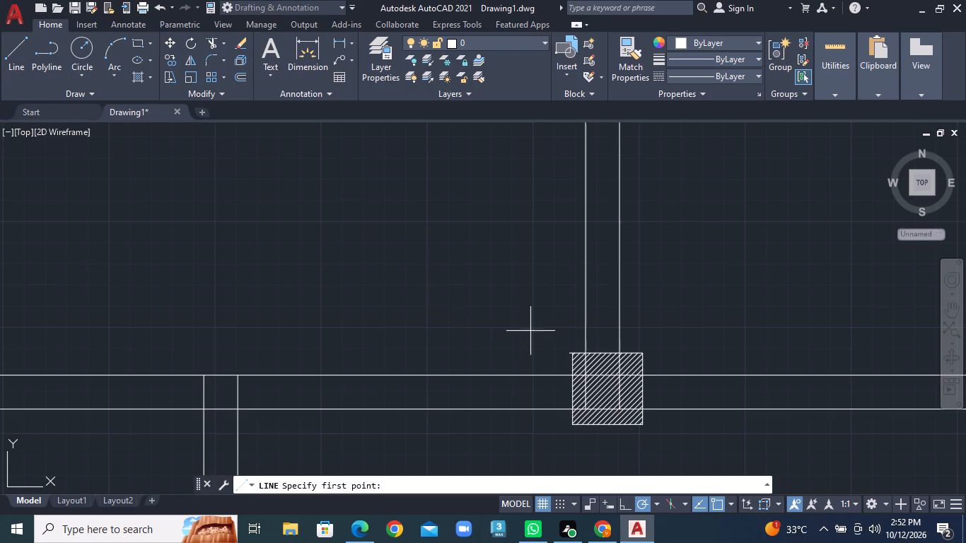
left_click(571, 387)
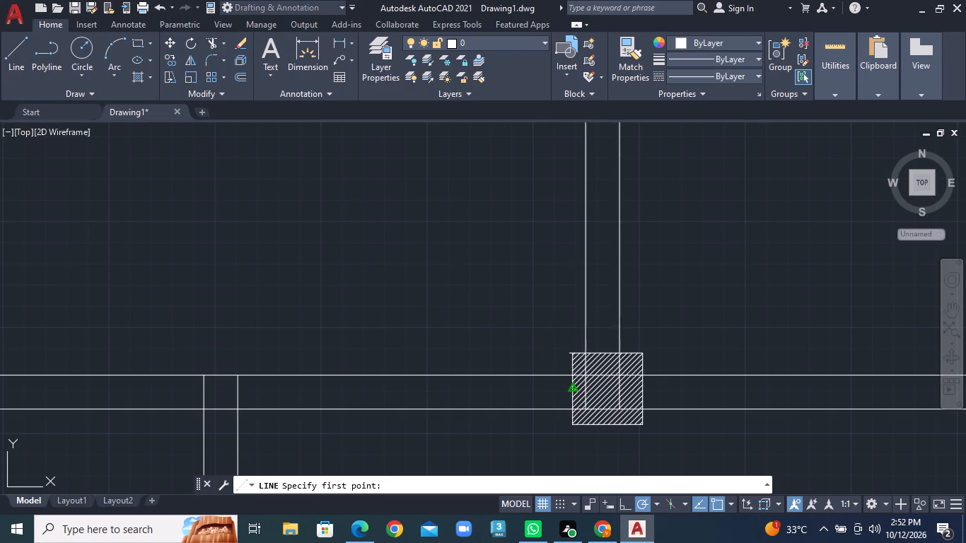
left_click(561, 387)
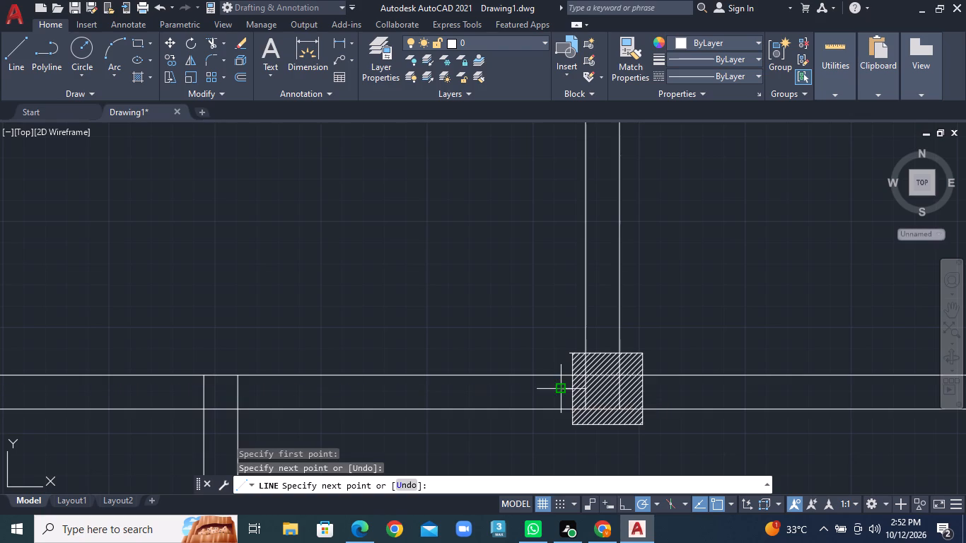
type("2'")
key("Return")
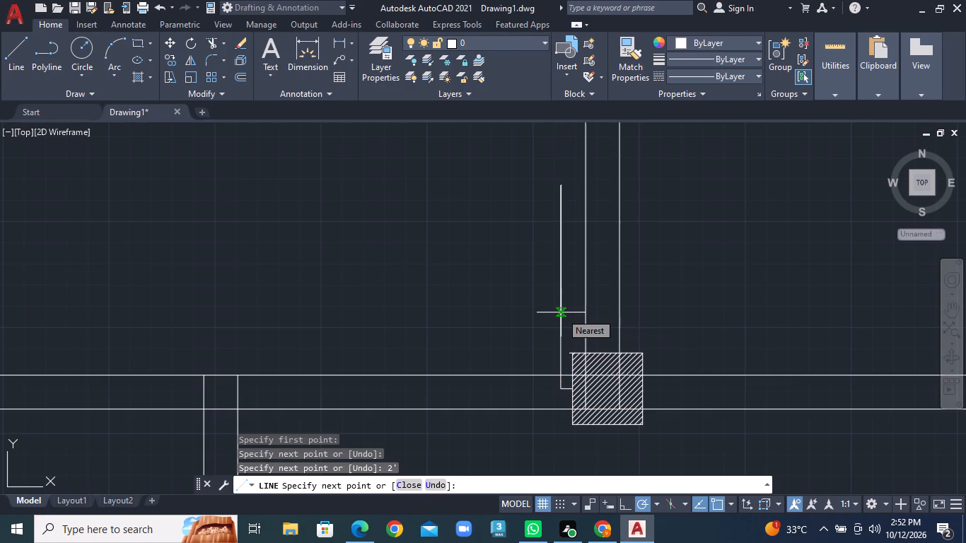
right_click(454, 310)
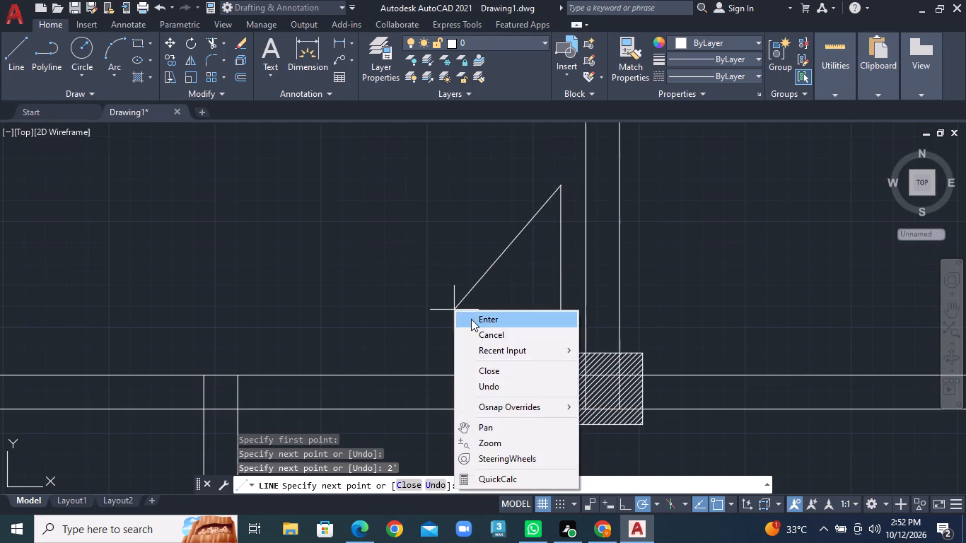
left_click(471, 319)
Draw a matching door leaf line at the same column's east side: a short stub east, then 2' north.
left_click(2, 55)
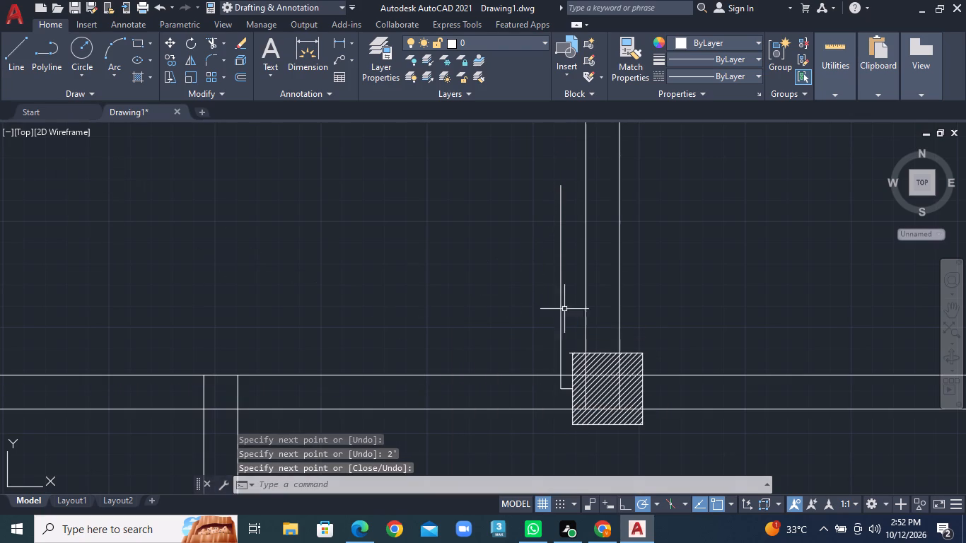
right_click(428, 436)
left_click(460, 181)
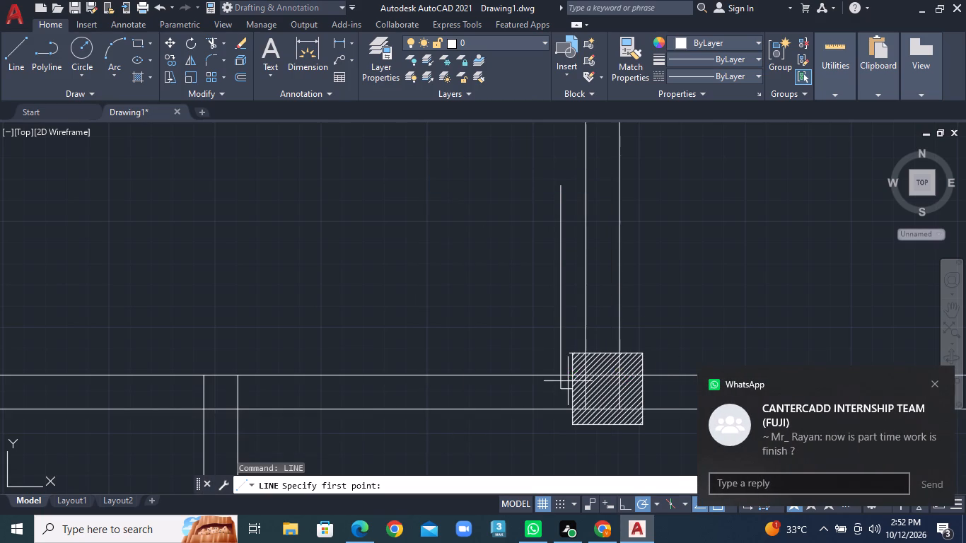
left_click(647, 390)
left_click(656, 390)
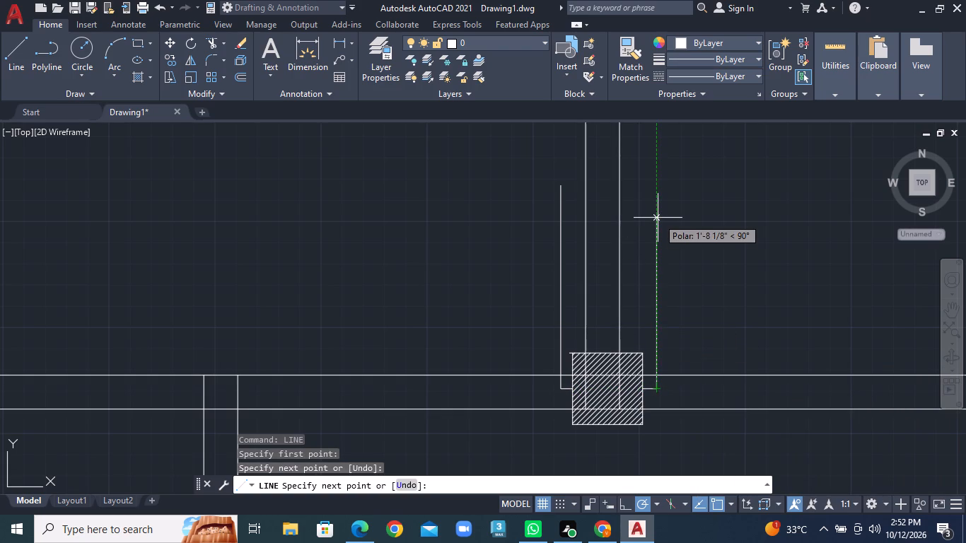
type("2'")
key("Return")
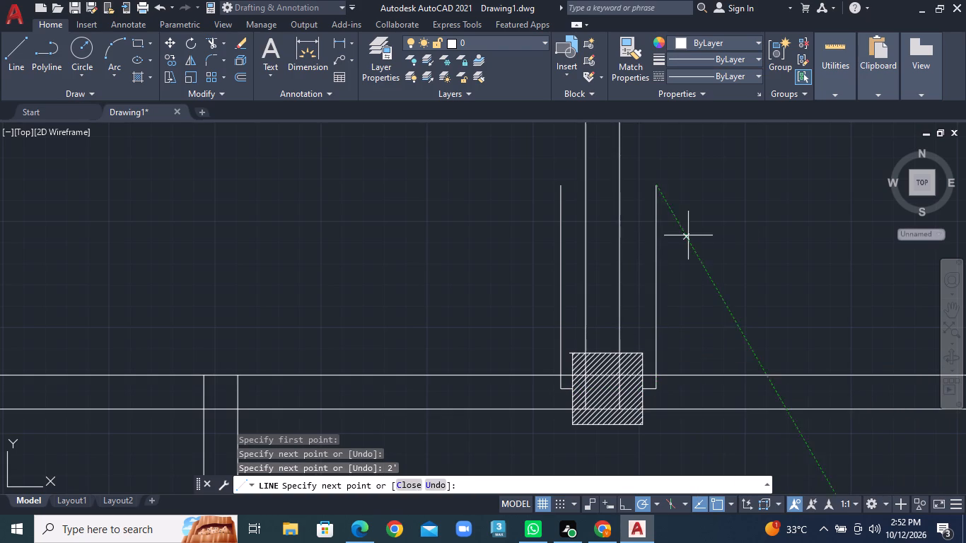
right_click(734, 238)
left_click(751, 247)
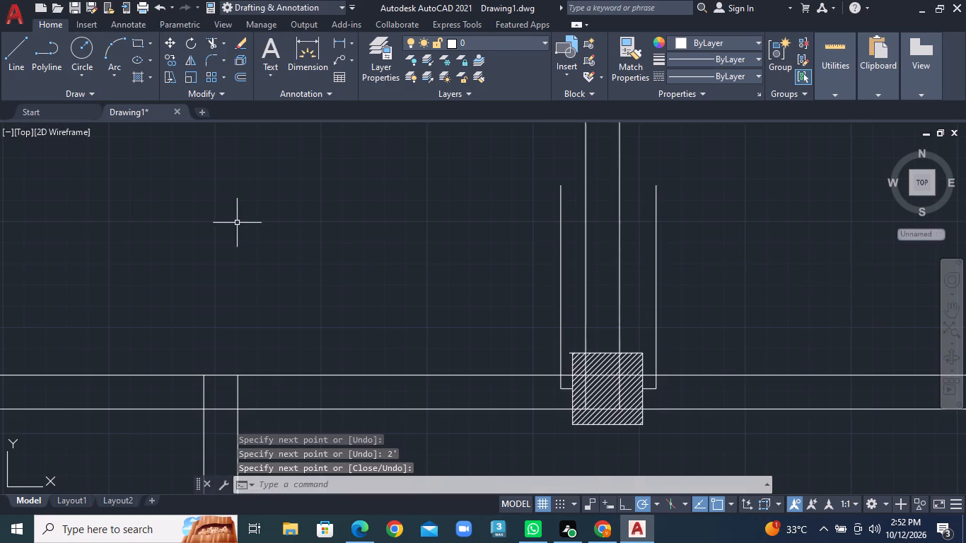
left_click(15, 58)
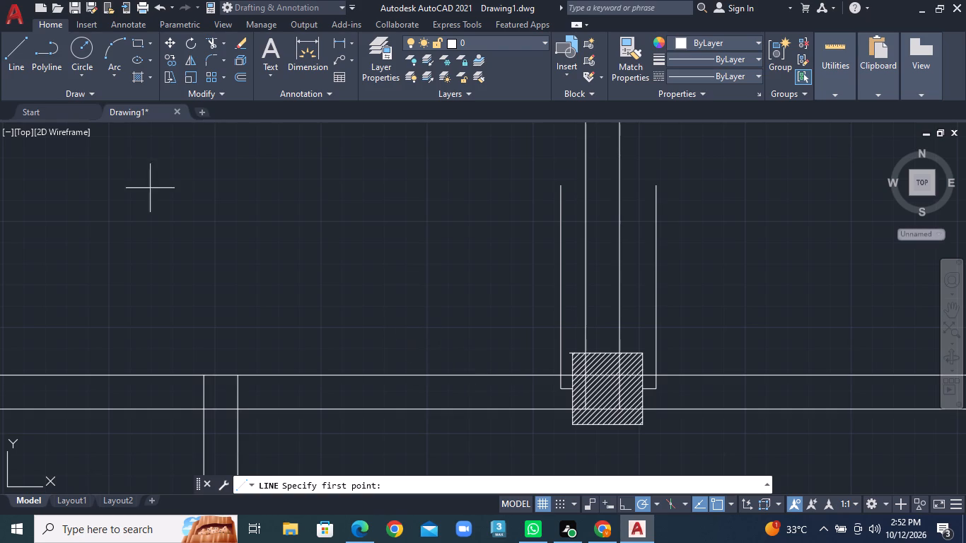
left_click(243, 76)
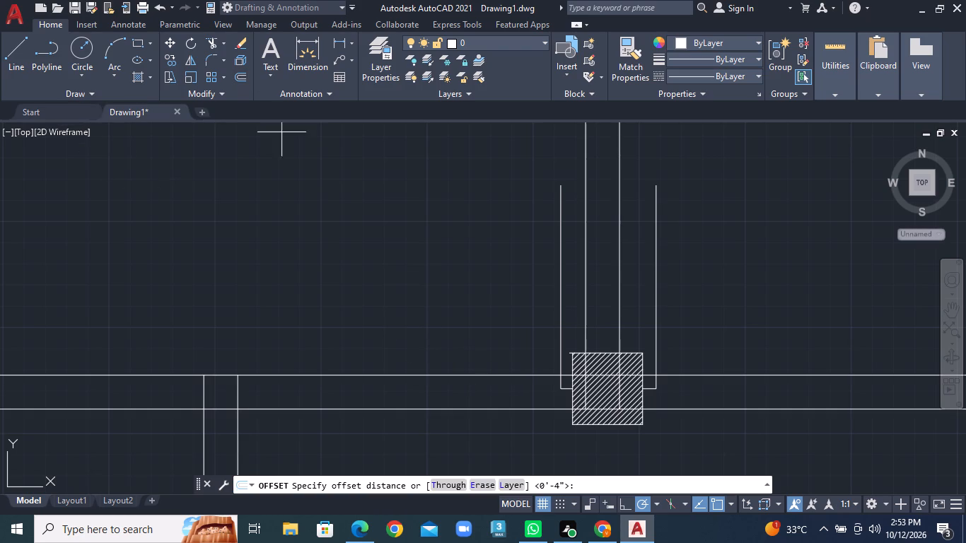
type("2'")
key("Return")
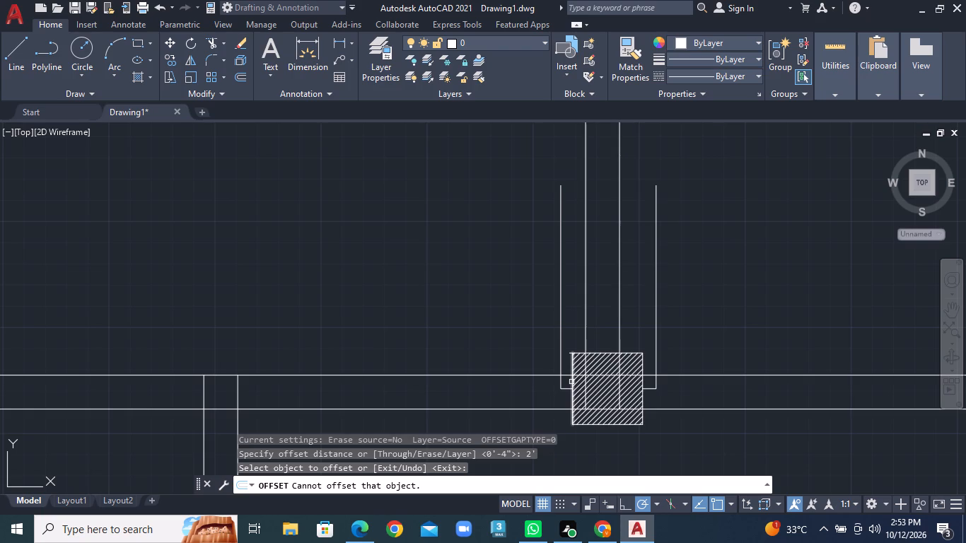
Offset the junction column's west edge line 2'6" westward to mark the far jamb of the west door opening.
left_click(242, 71)
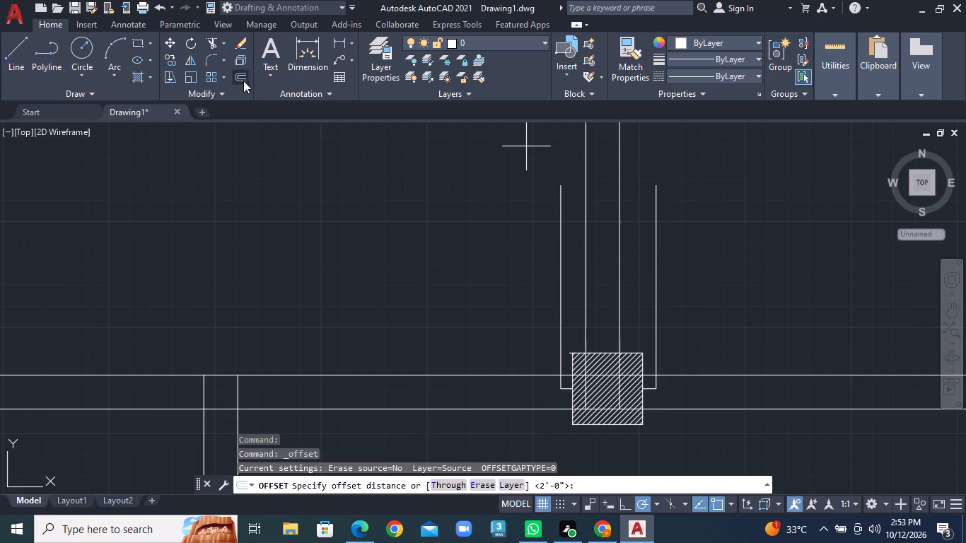
key("2")
key("apostrophe")
type("6\"")
key("Return")
scroll(296, 115, "down", 1)
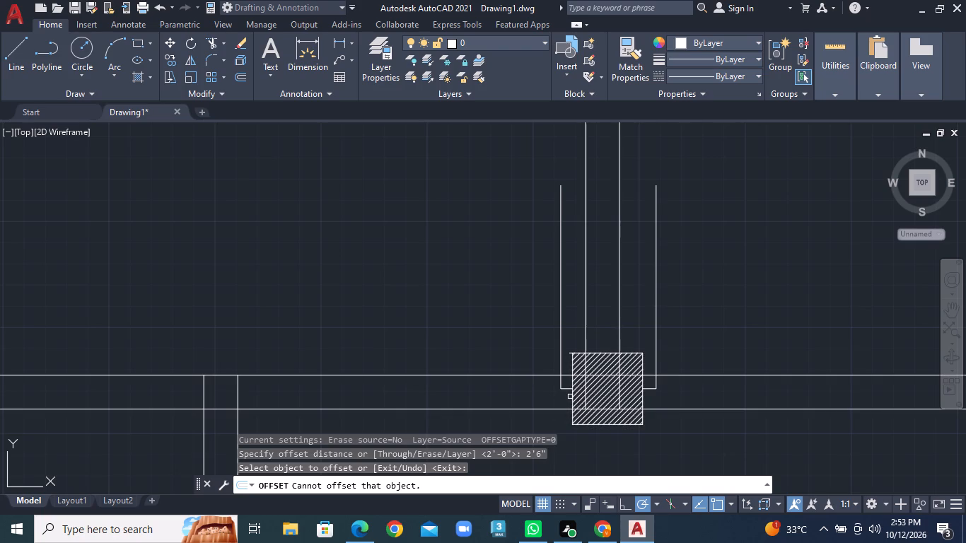
left_click(571, 397)
left_click(504, 392)
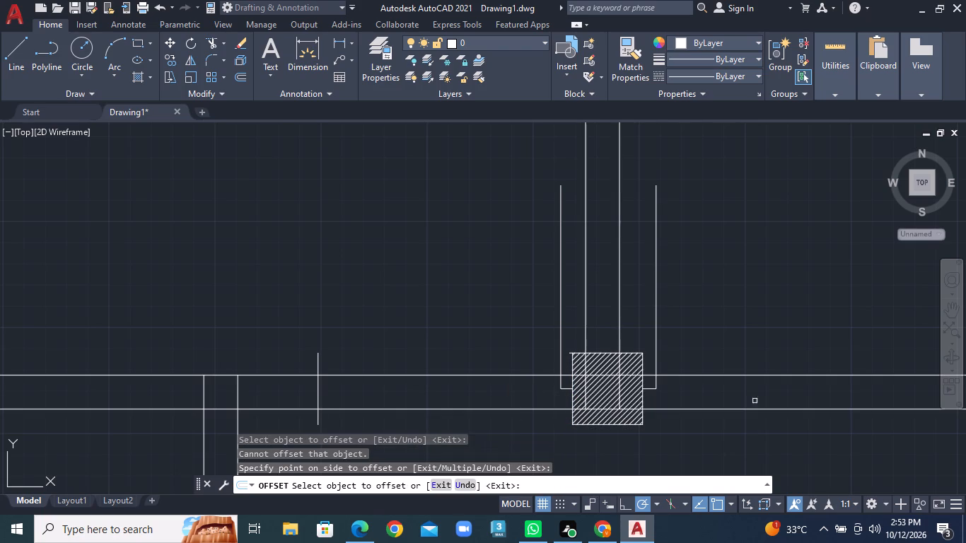
Offset the junction column's east edge line 2'6" eastward to mark the far jamb of the east door opening.
scroll(747, 389, "down", 1)
middle_click_drag(655, 386, 433, 363)
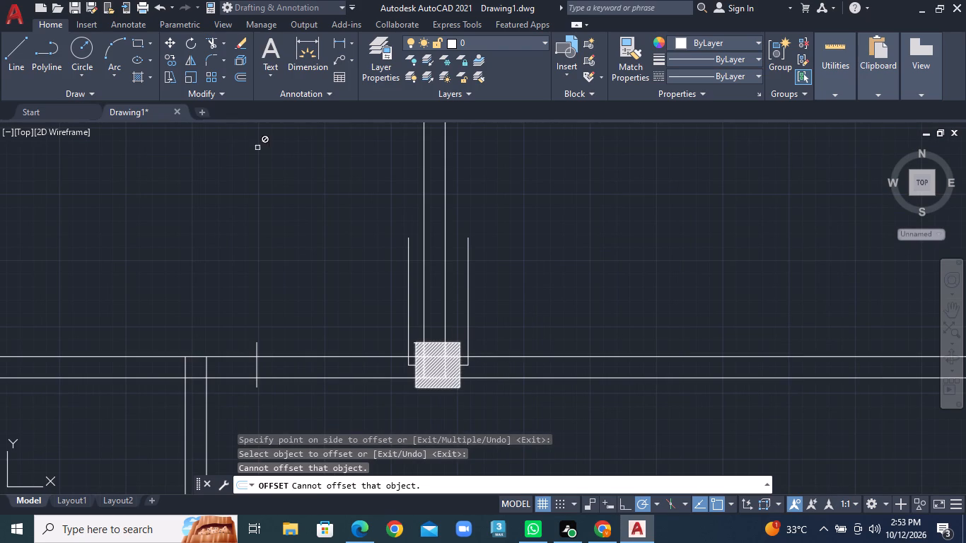
left_click(243, 77)
type("2'6\"")
key("Return")
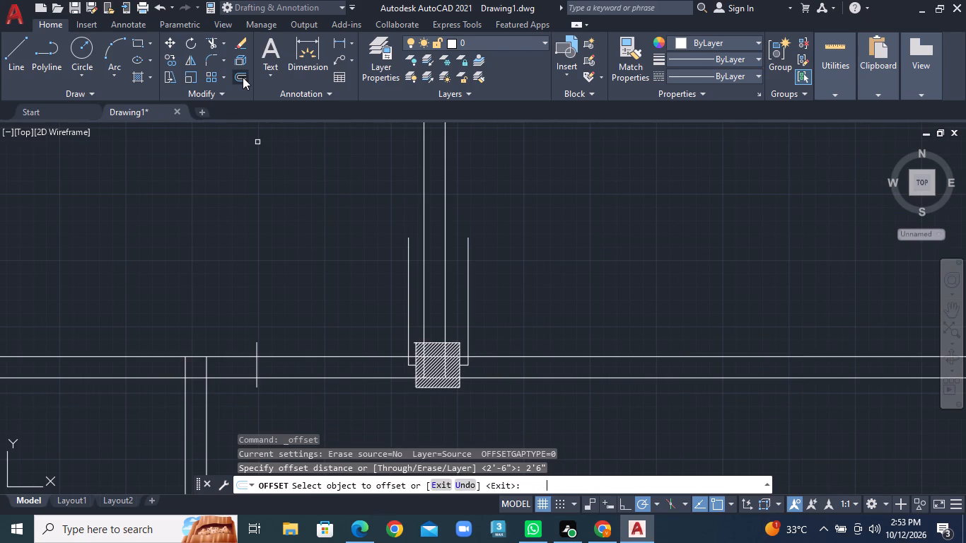
left_click(460, 372)
left_click(538, 375)
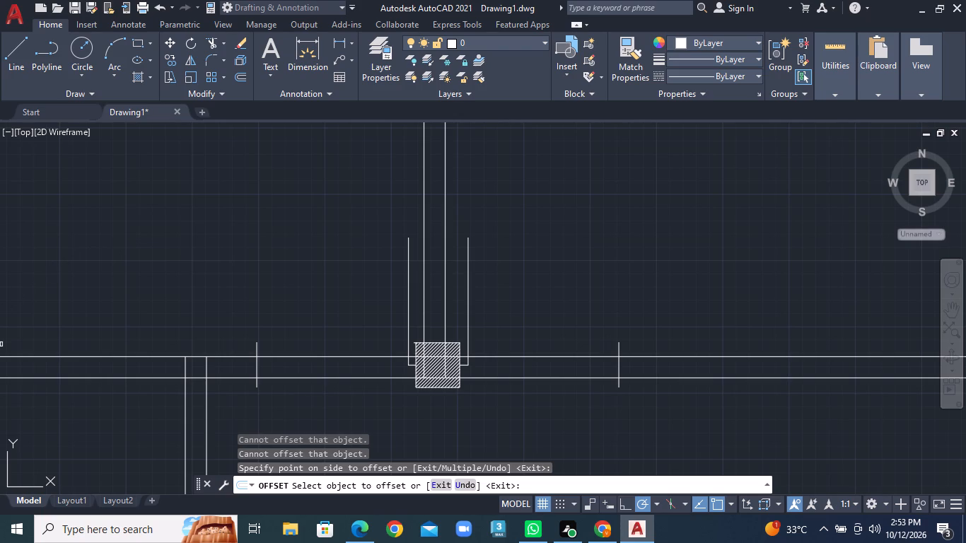
Trim the ends of both offset jamb lines that project above and below the horizontal partition.
left_click(223, 42)
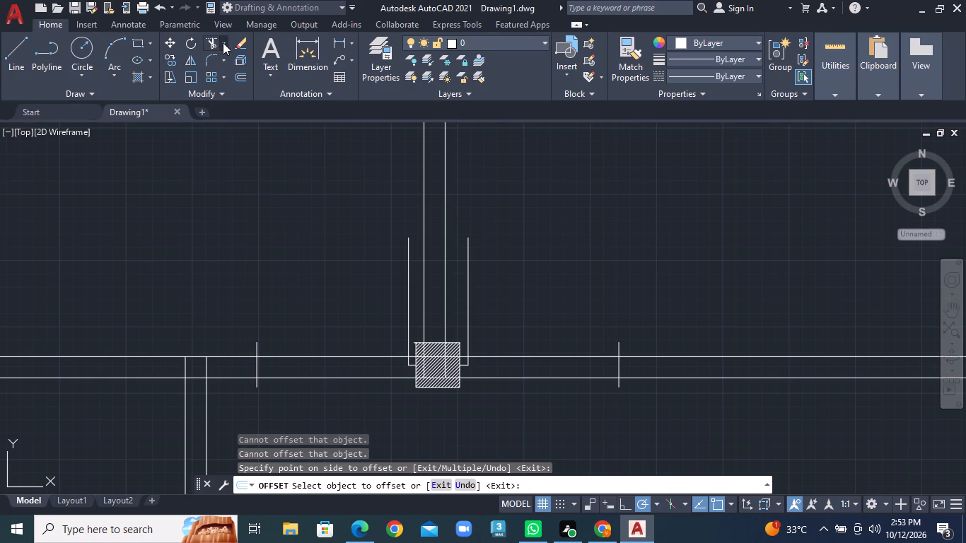
left_click(231, 54)
scroll(231, 394, "up", 1)
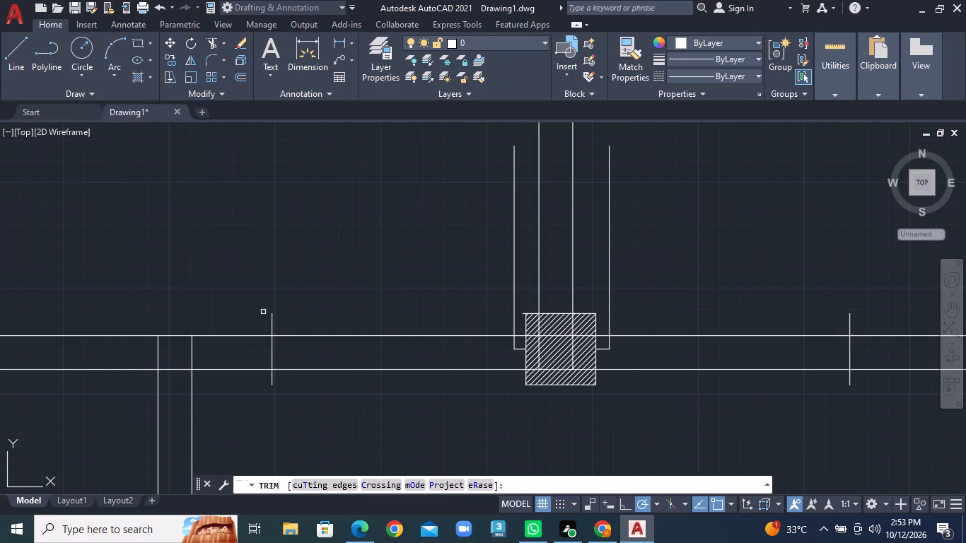
left_click(263, 311)
left_click(303, 322)
left_click(267, 327)
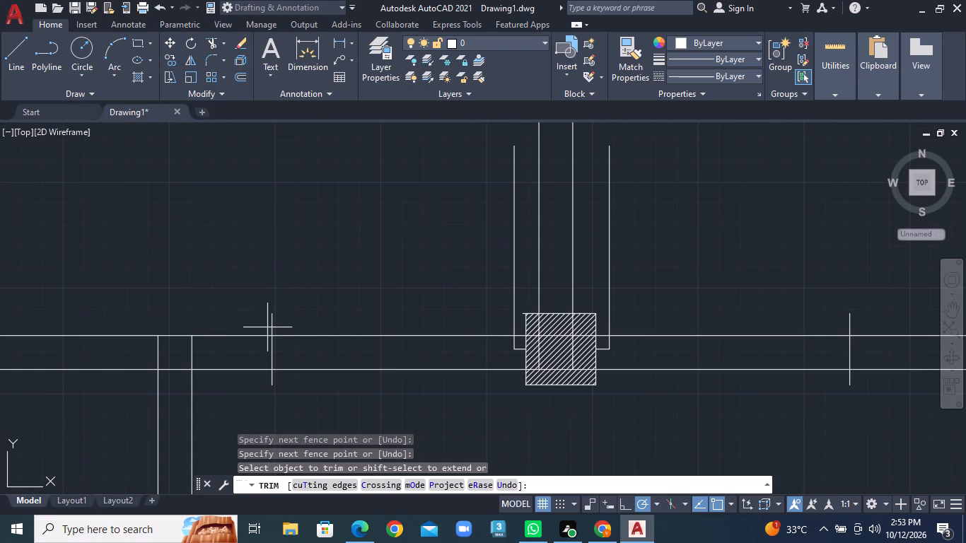
left_click(281, 327)
left_click(259, 378)
left_click(279, 380)
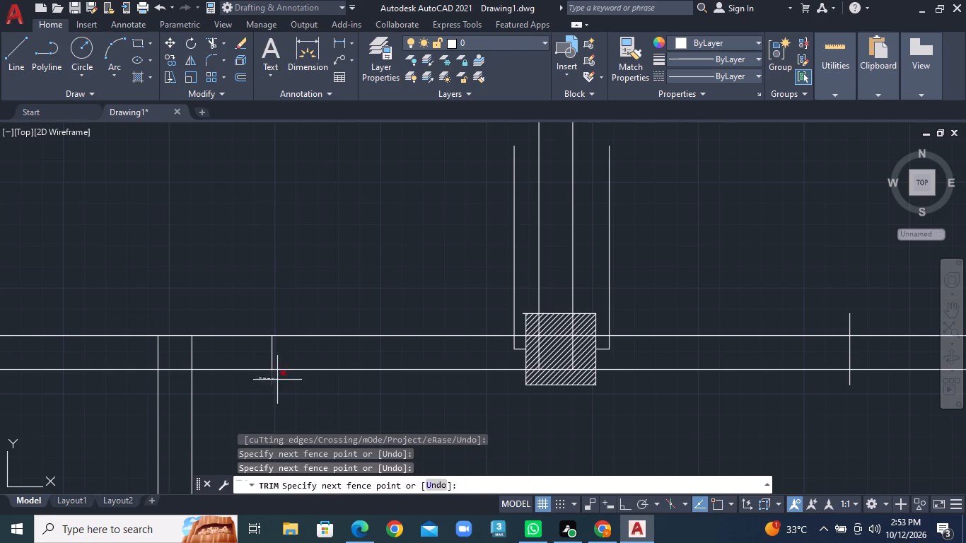
left_click(835, 327)
left_click(873, 328)
left_click(828, 380)
left_click(864, 379)
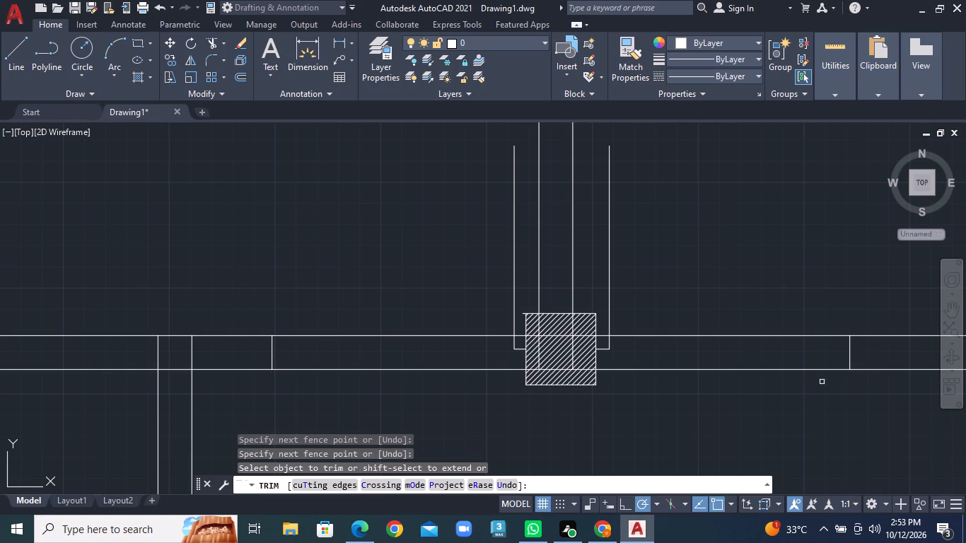
Trim the horizontal partition lines between the column and each jamb line to open both doorways.
left_click(448, 318)
left_click(438, 393)
left_click(718, 310)
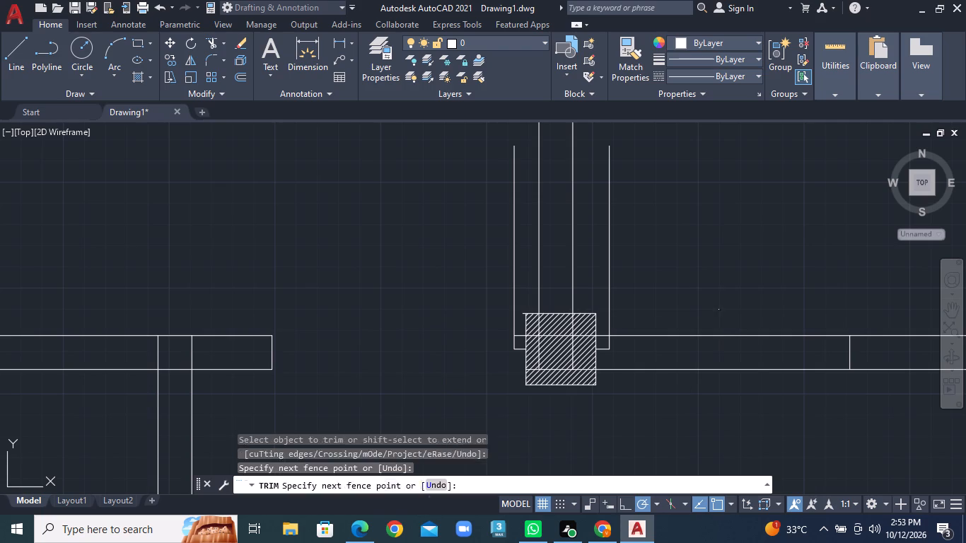
left_click(734, 397)
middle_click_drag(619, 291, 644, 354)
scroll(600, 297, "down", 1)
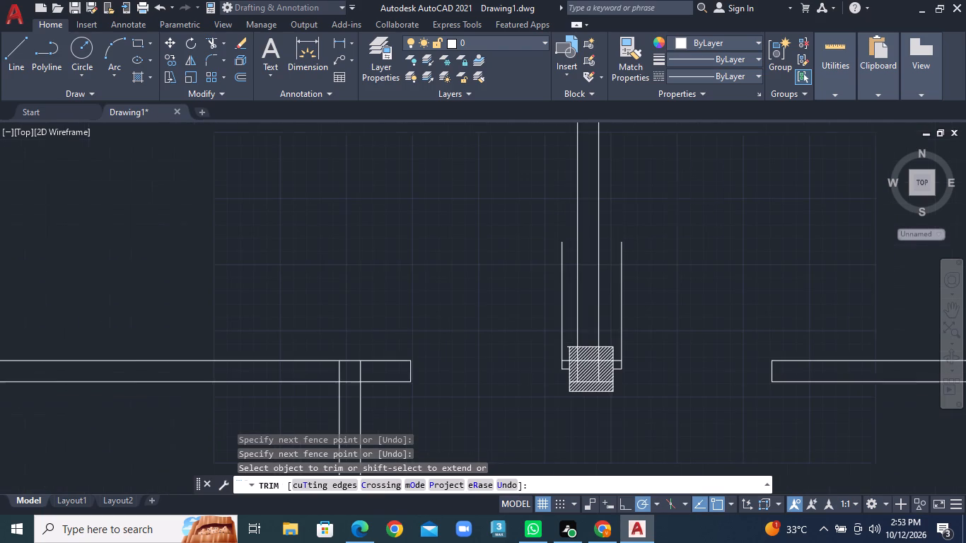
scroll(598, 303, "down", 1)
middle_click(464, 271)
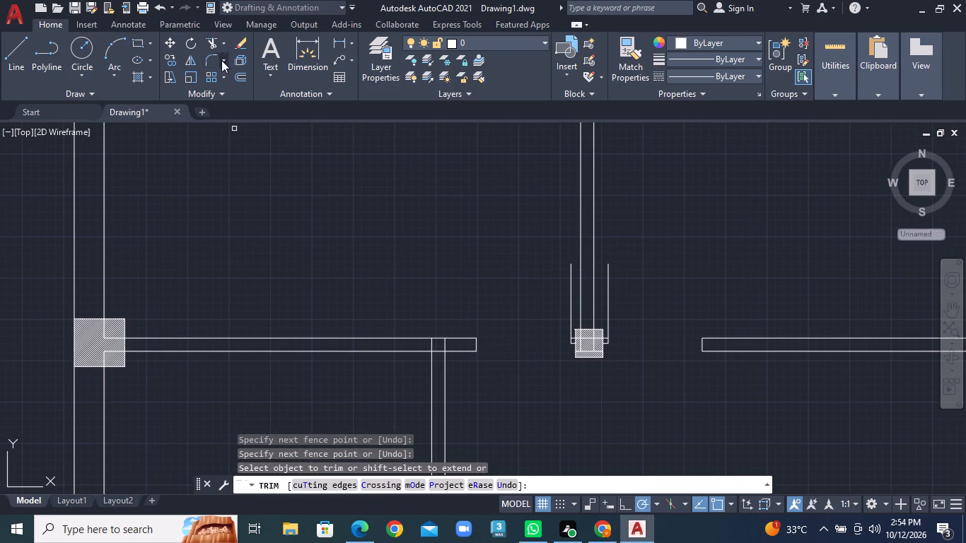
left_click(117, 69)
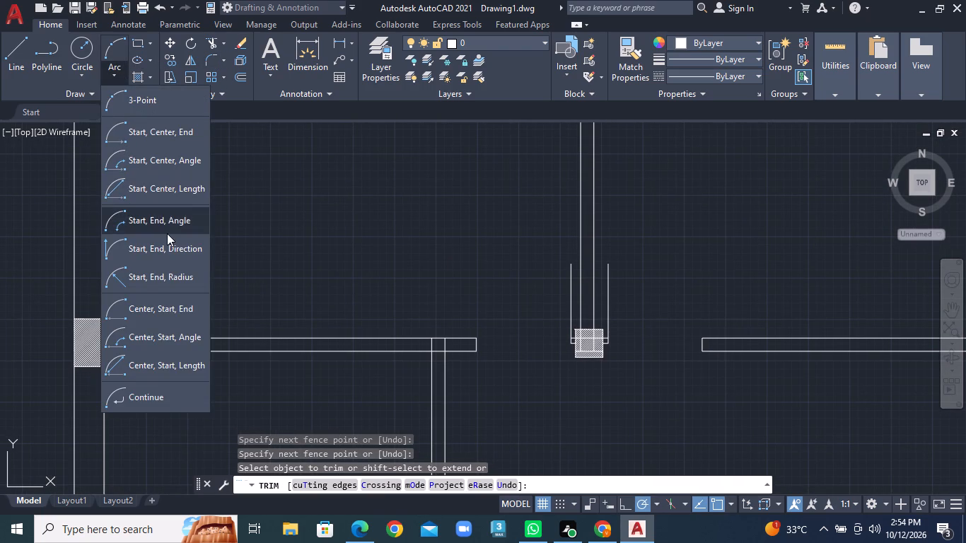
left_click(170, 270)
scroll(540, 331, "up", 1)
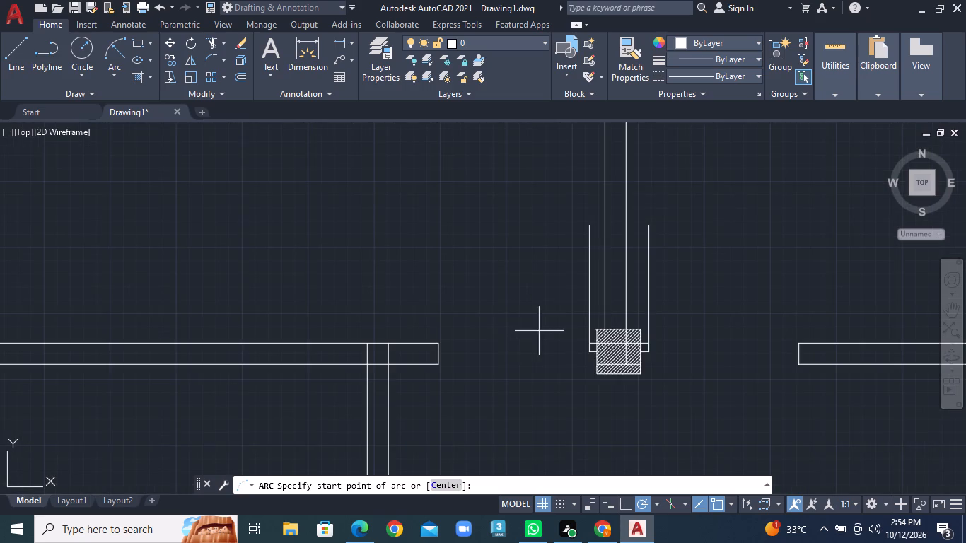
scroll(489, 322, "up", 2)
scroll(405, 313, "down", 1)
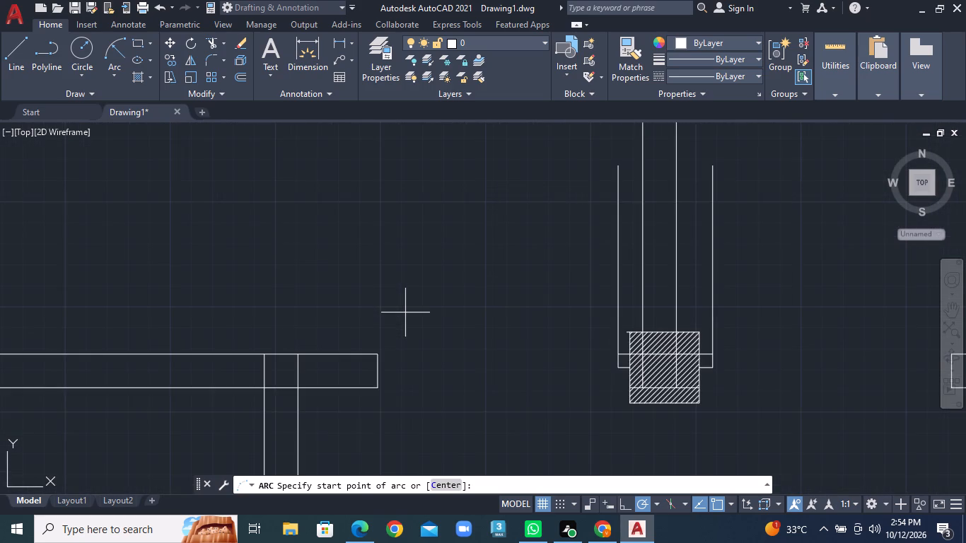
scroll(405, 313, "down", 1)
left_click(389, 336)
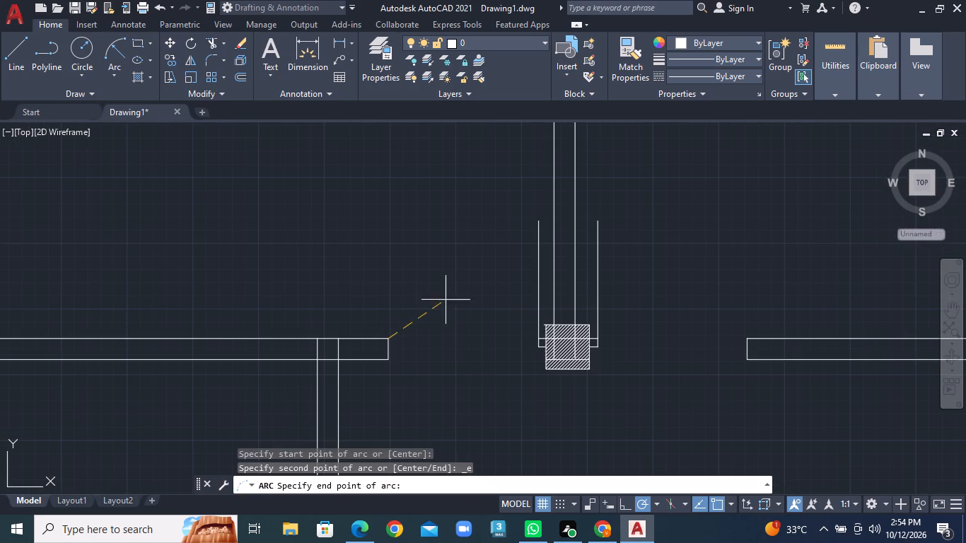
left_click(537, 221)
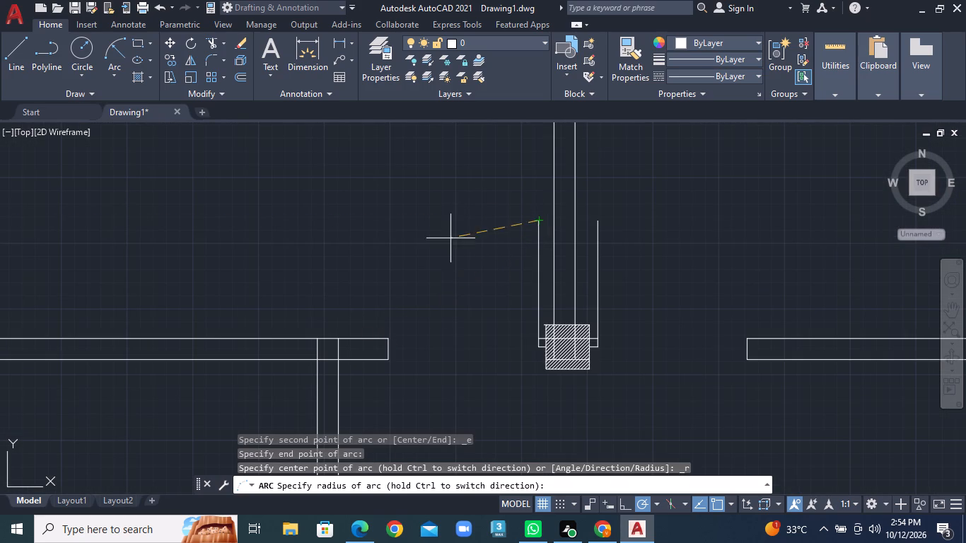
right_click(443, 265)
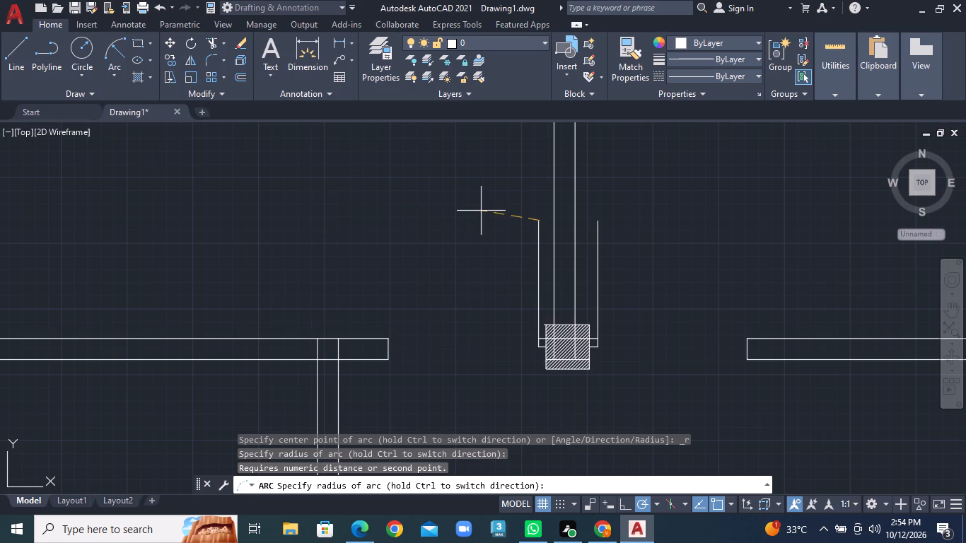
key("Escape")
Draw the west door's swing arc by start, end and radius, from the leaf's top end to the jamb's upper corner.
left_click(109, 71)
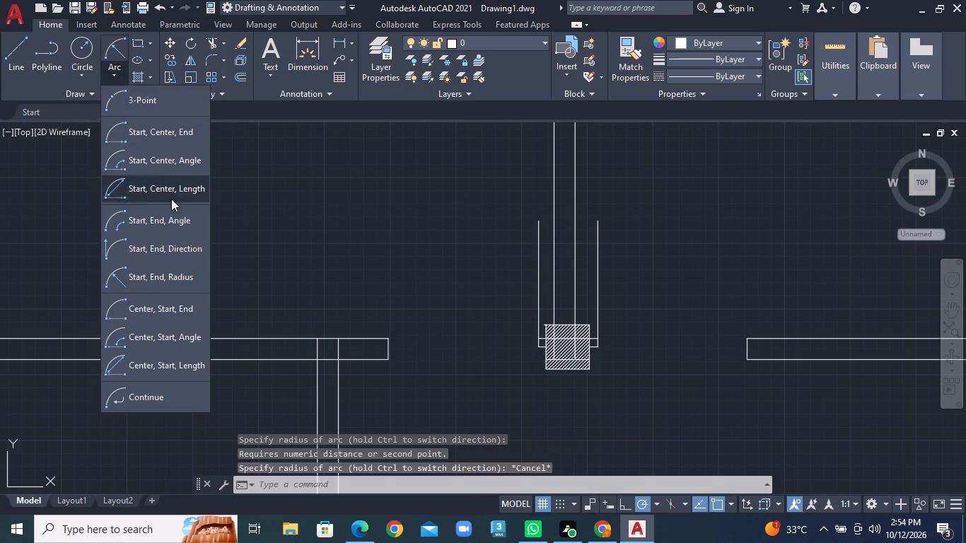
left_click(178, 273)
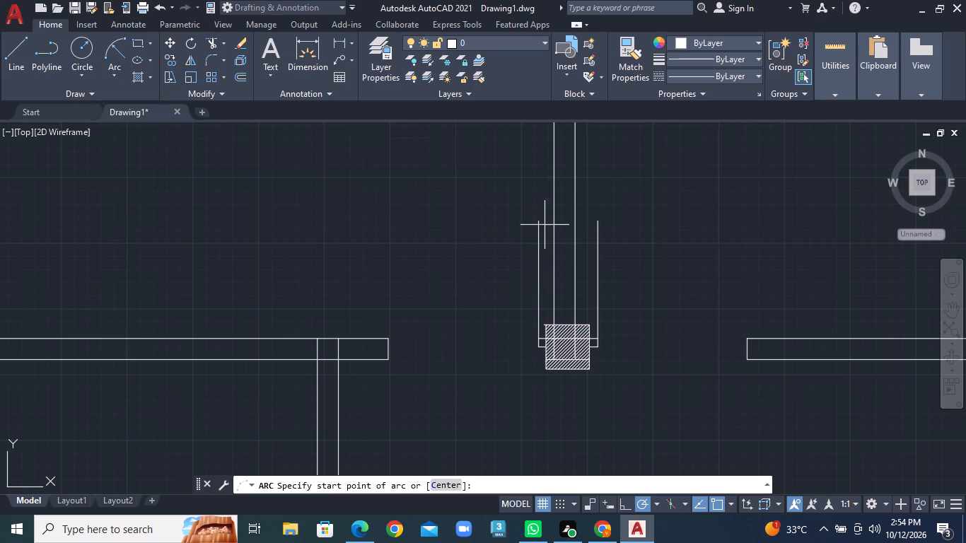
left_click(539, 224)
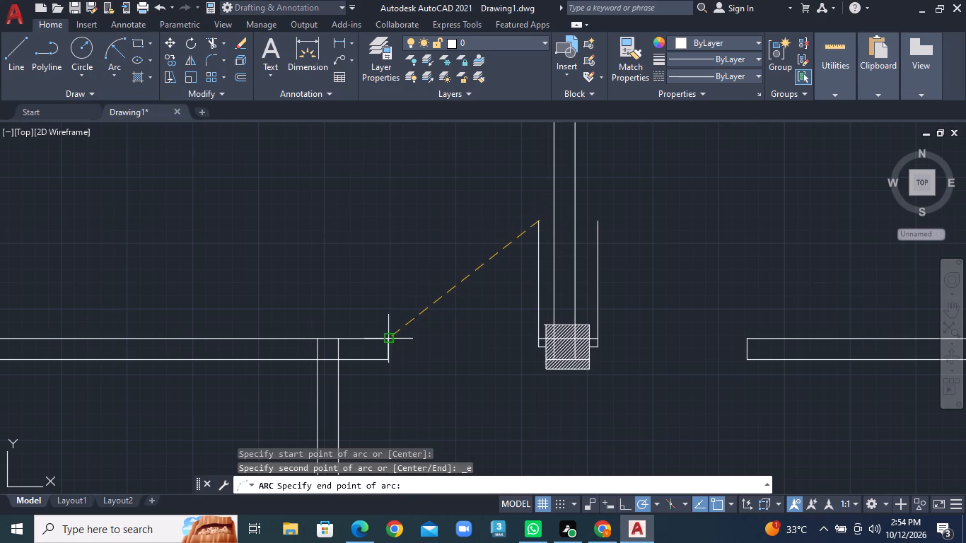
left_click(390, 338)
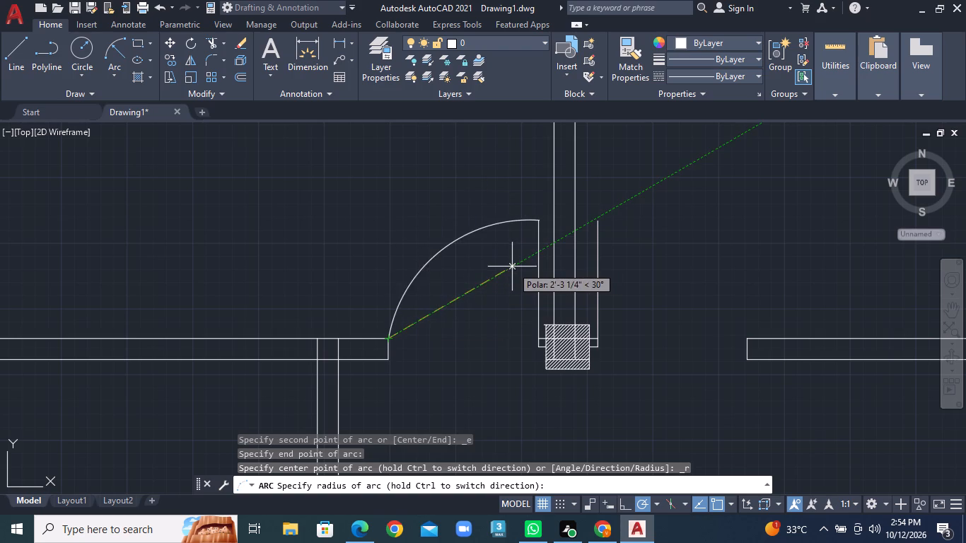
left_click(498, 270)
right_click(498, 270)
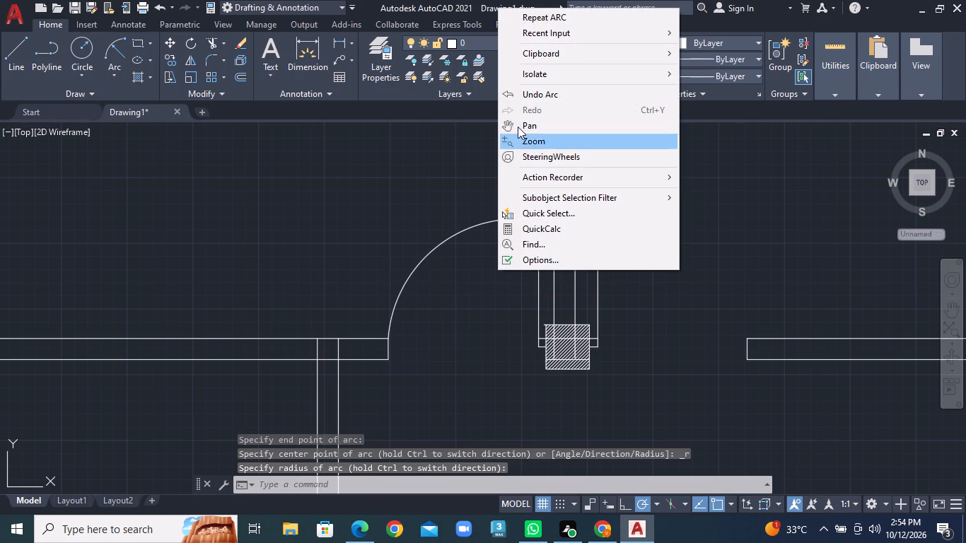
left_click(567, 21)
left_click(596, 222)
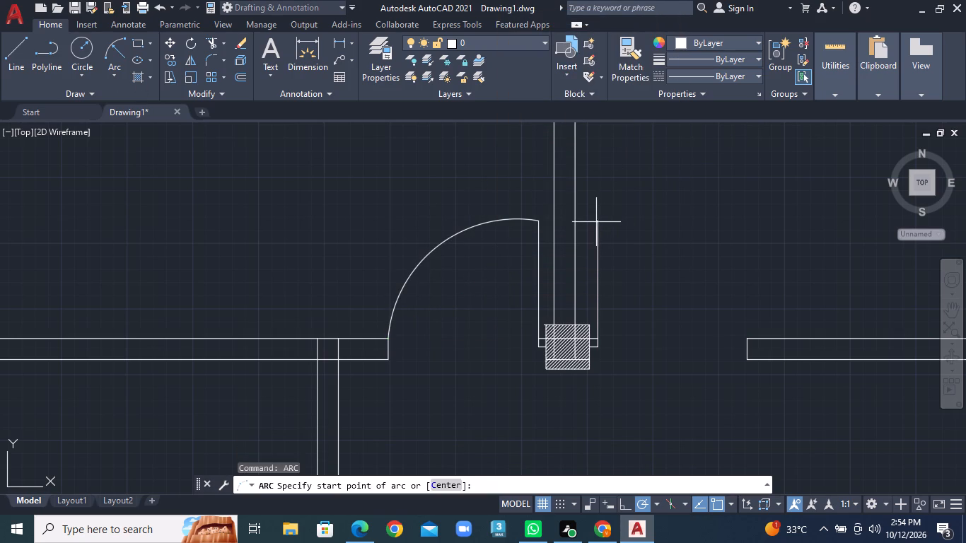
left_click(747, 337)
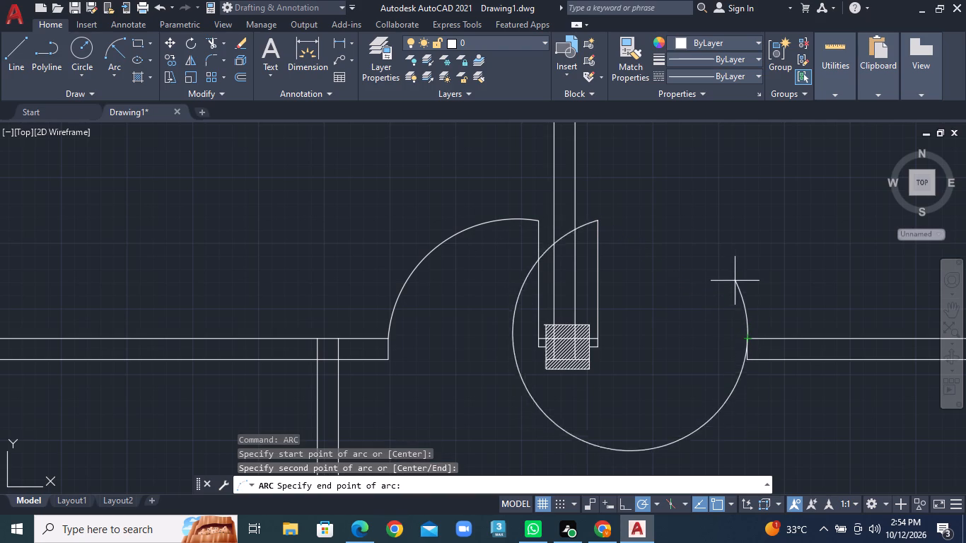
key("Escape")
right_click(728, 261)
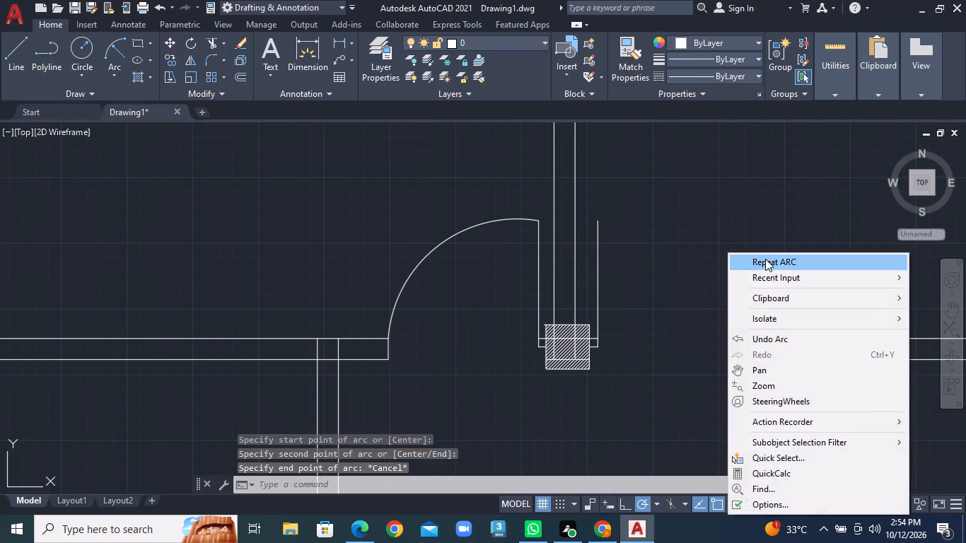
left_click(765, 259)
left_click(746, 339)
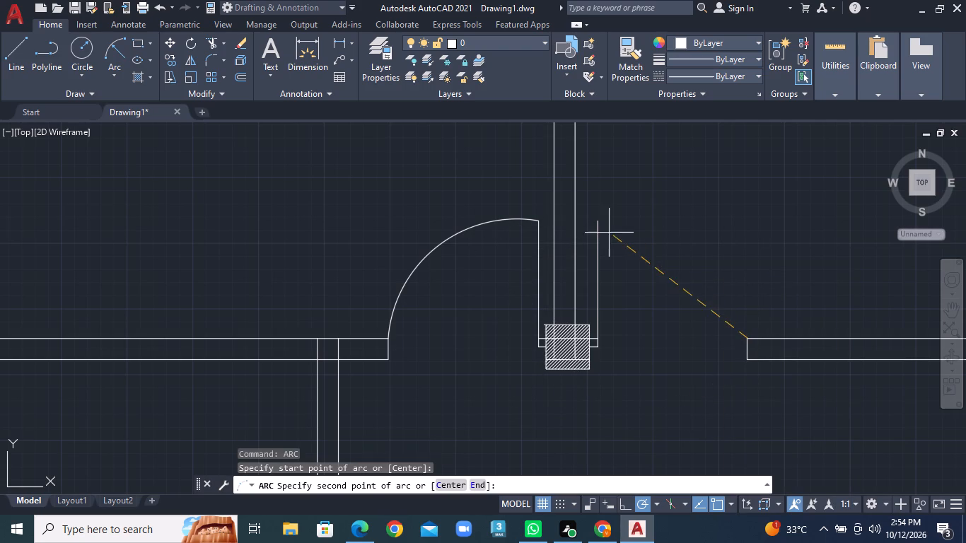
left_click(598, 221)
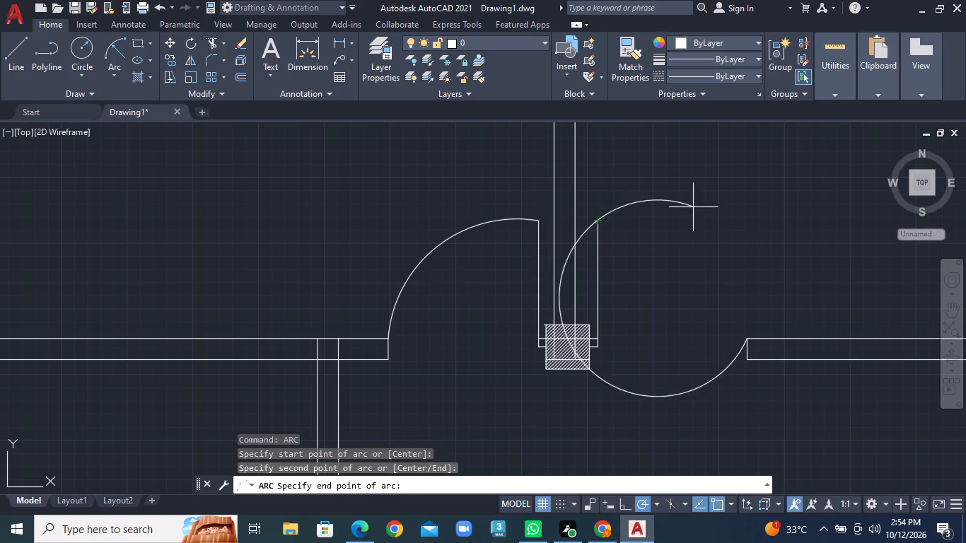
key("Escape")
Draw the east door's swing arc by start, end and radius, from the jamb's upper corner to the leaf's top end.
left_click(119, 76)
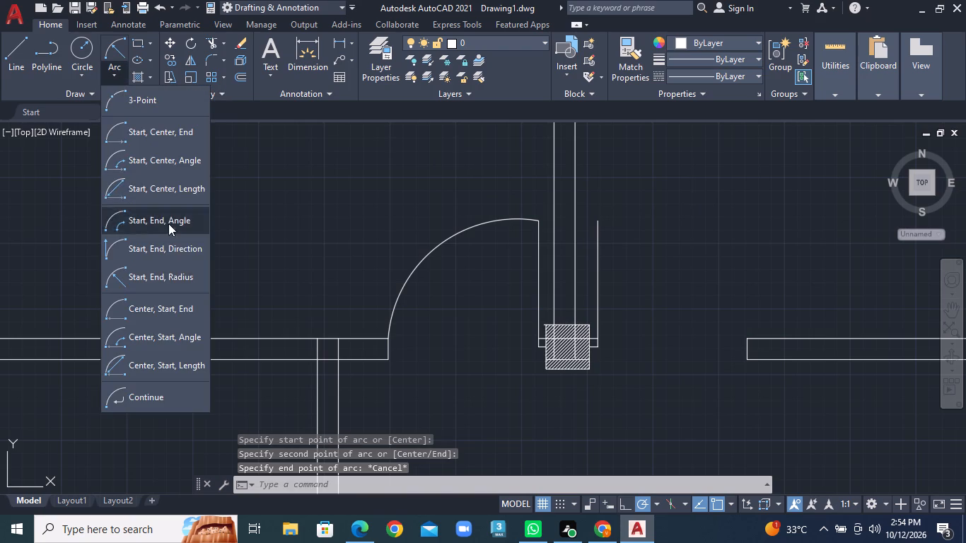
left_click(168, 271)
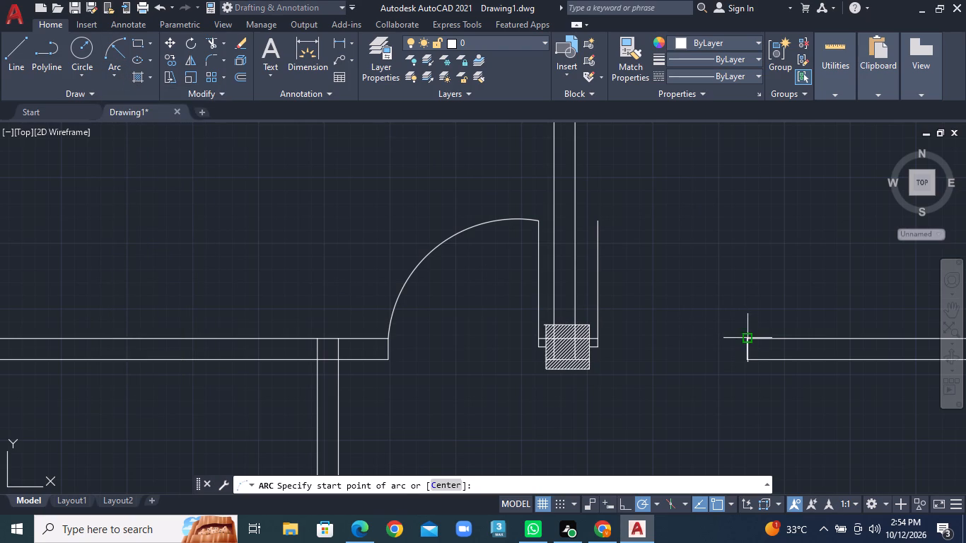
left_click(747, 338)
left_click(601, 224)
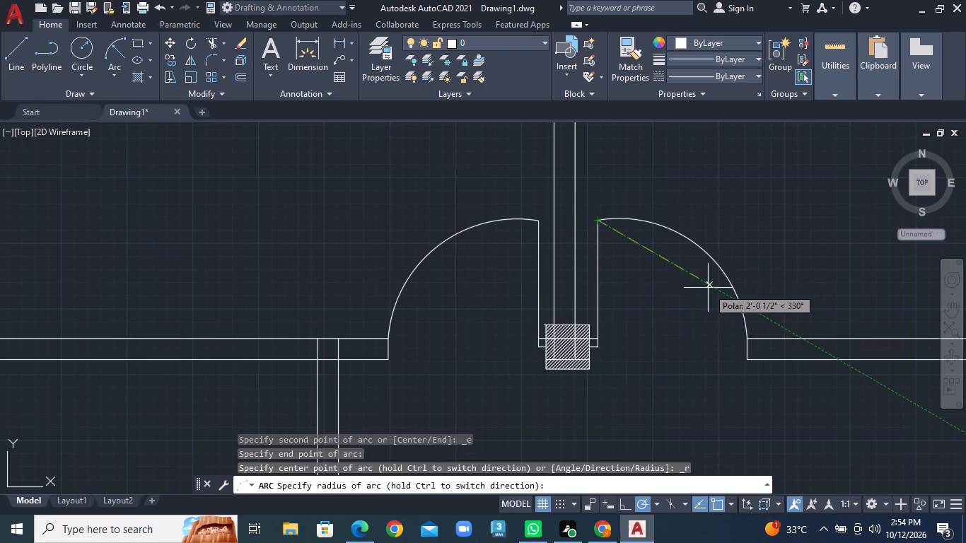
left_click(692, 284)
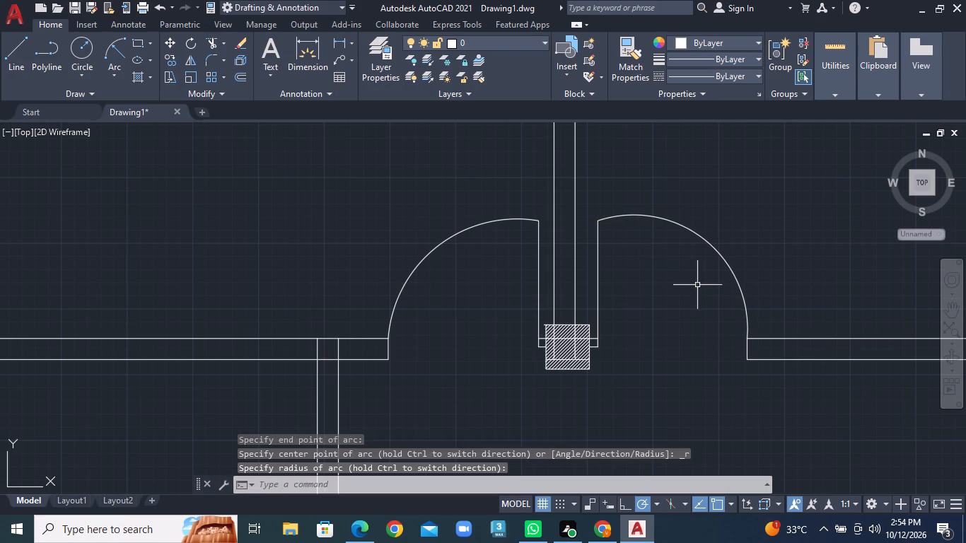
Draw a jamb line across the northeast room's bottom partition, just east of its vertical partition.
scroll(591, 327, "down", 3)
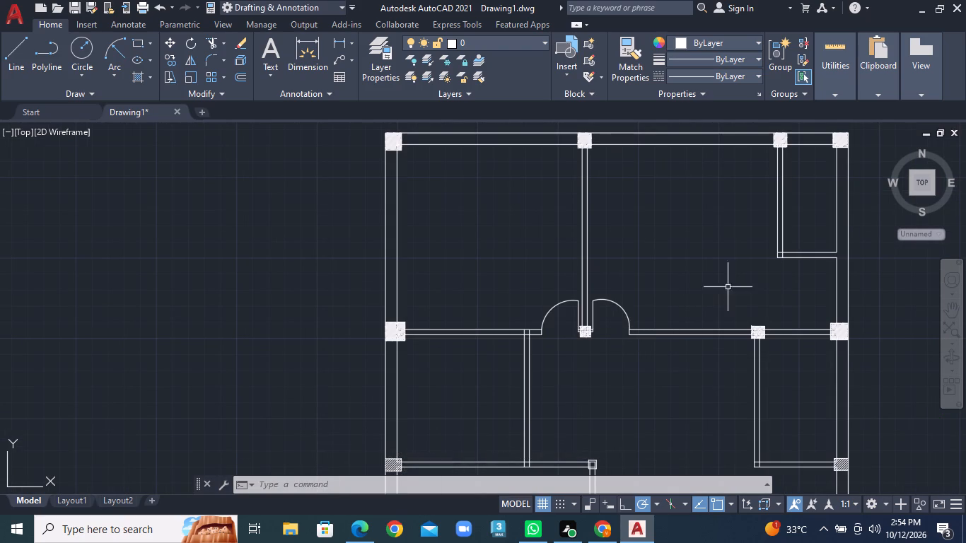
scroll(801, 238, "up", 3)
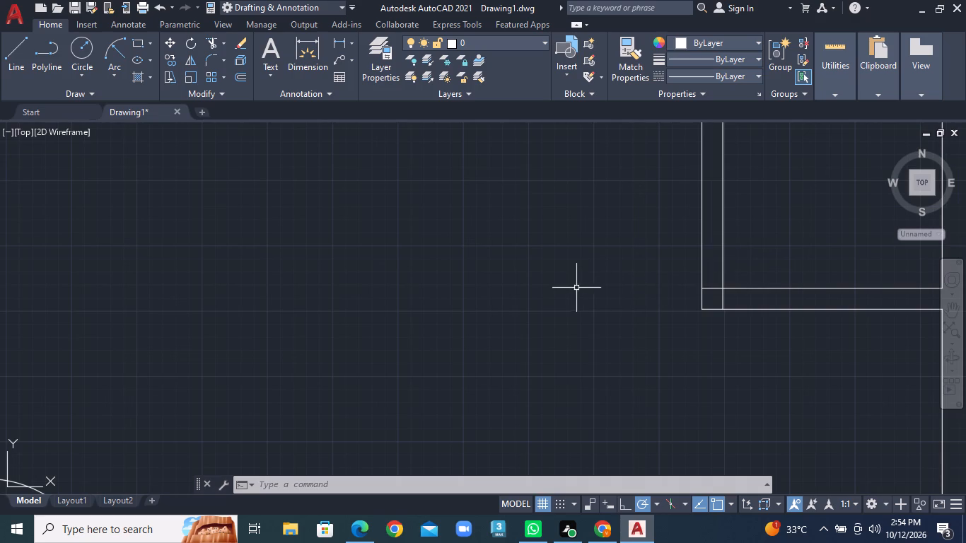
scroll(802, 298, "up", 2)
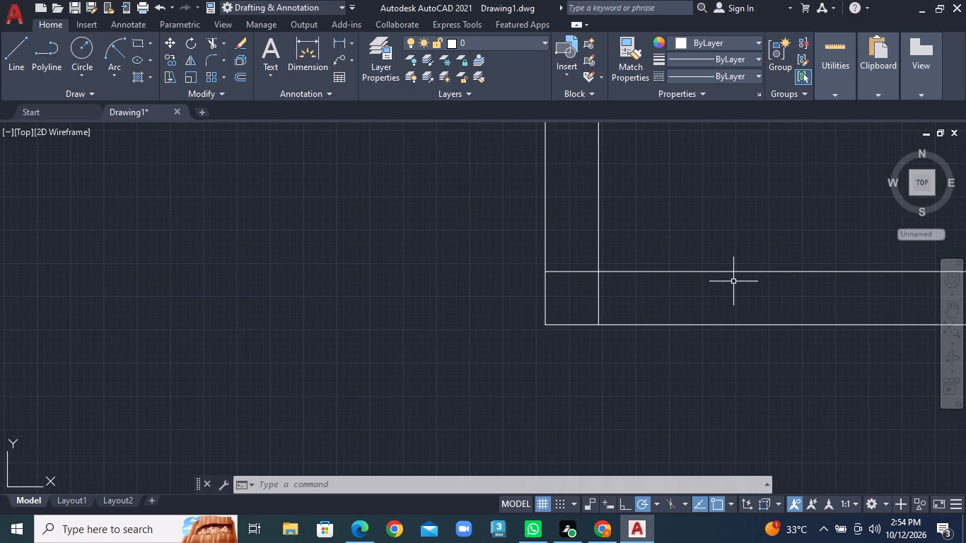
scroll(729, 281, "up", 1)
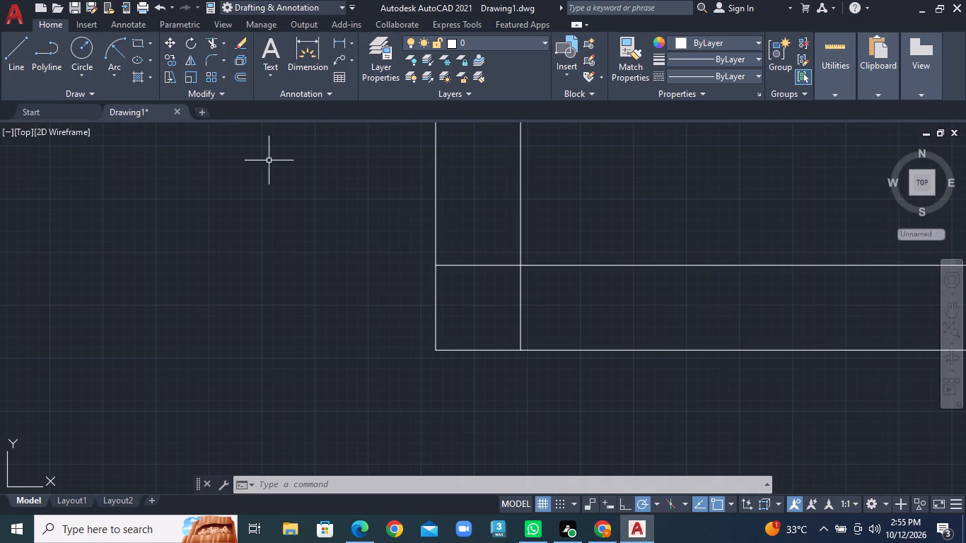
left_click(13, 60)
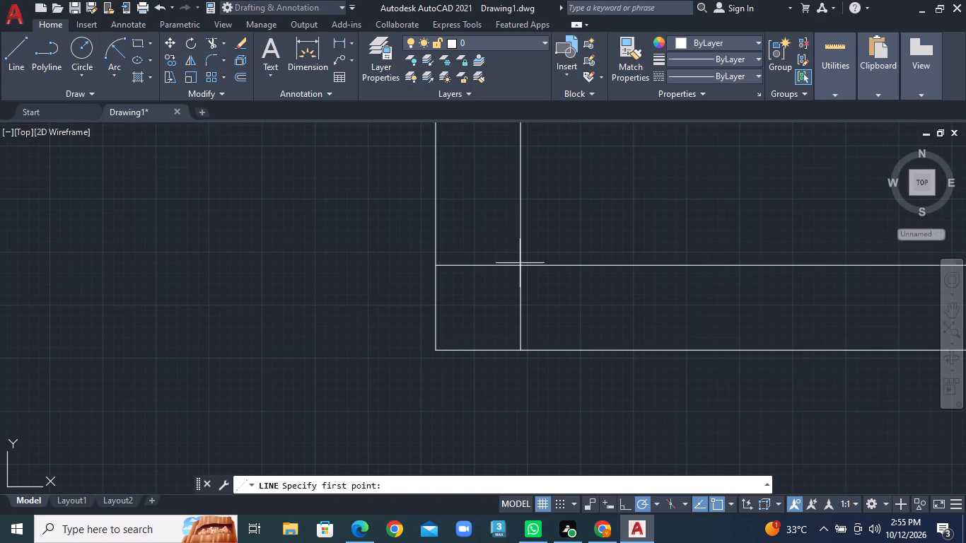
left_click(537, 266)
left_click(536, 349)
right_click(536, 349)
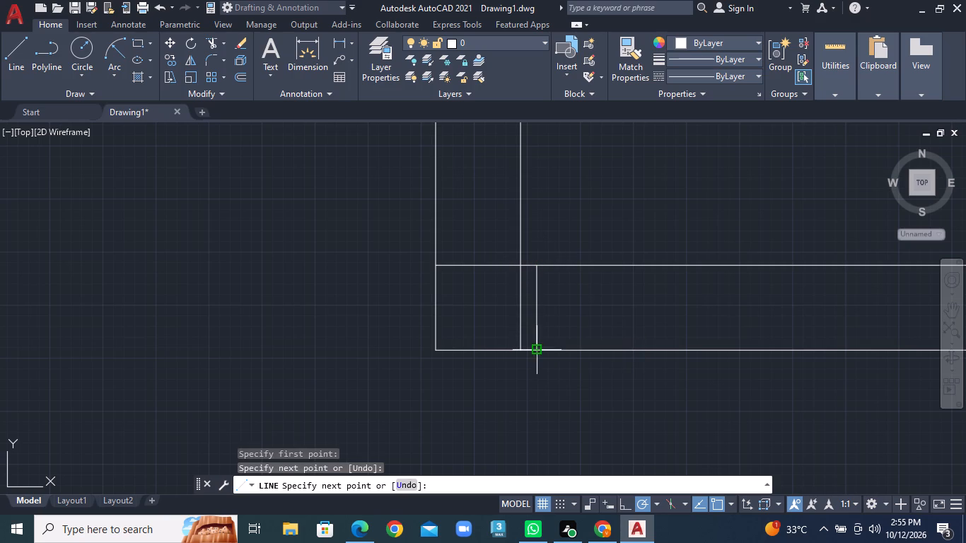
left_click(564, 354)
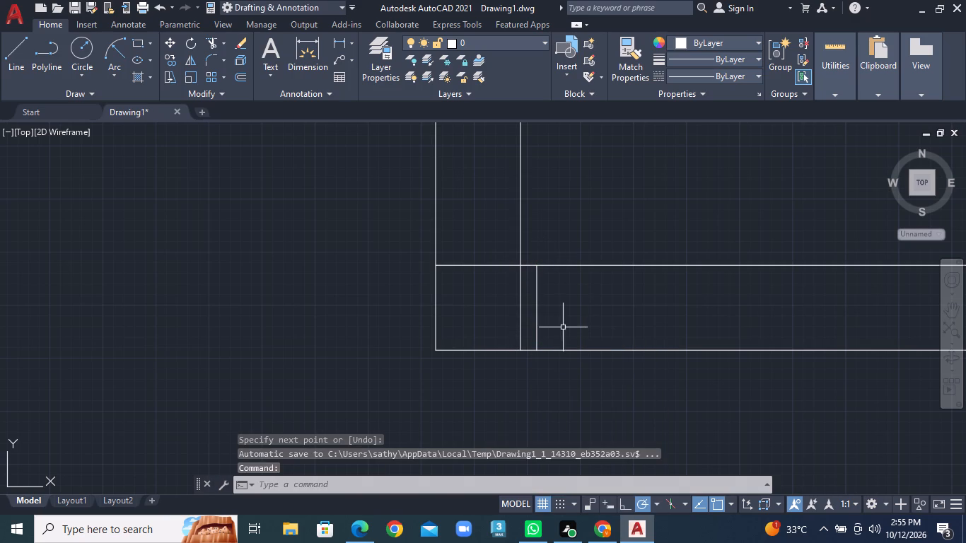
Offset the northeast room's new jamb line 2'6" eastward to mark the other side of the door opening.
left_click(236, 77)
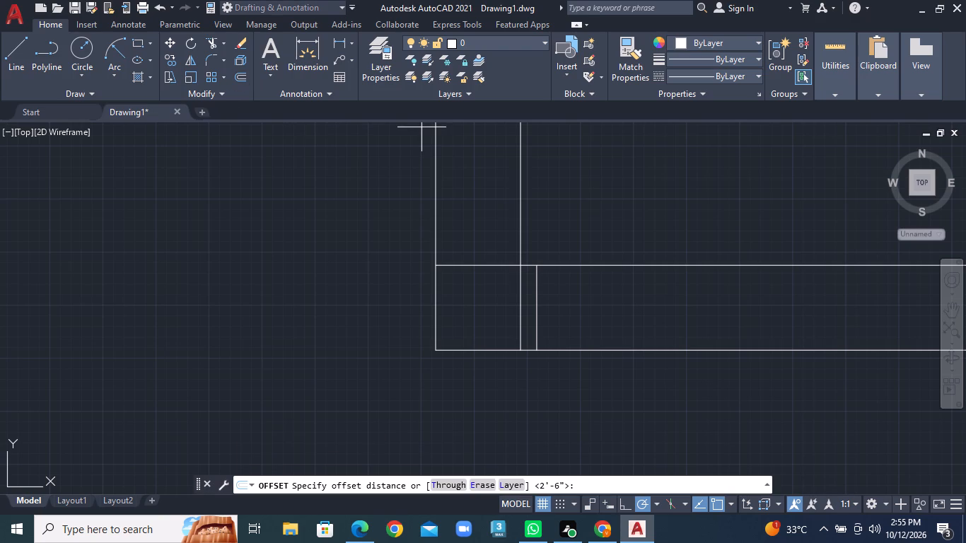
type("2'6\"")
key("Return")
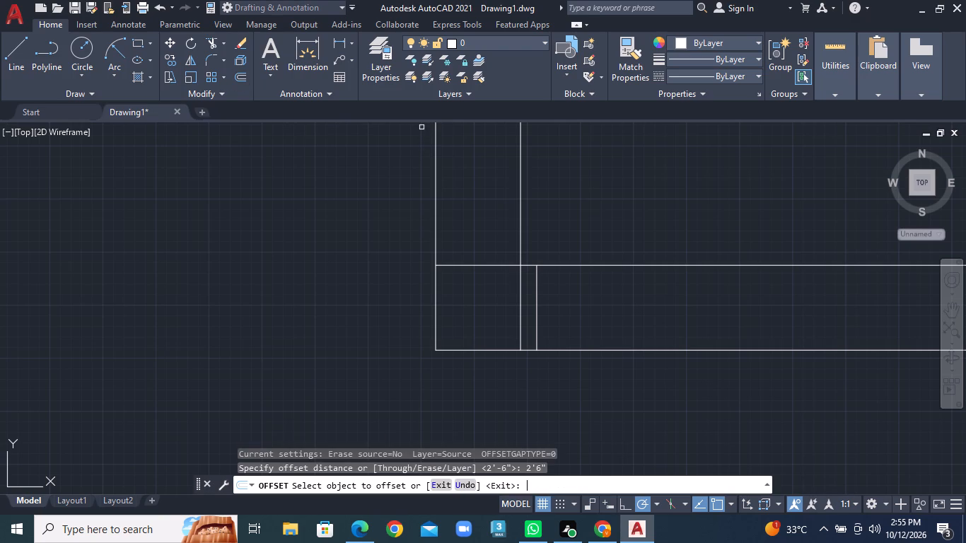
left_click(536, 314)
middle_click(774, 315)
left_click(774, 315)
scroll(774, 315, "down", 4)
middle_click_drag(774, 315, 750, 313)
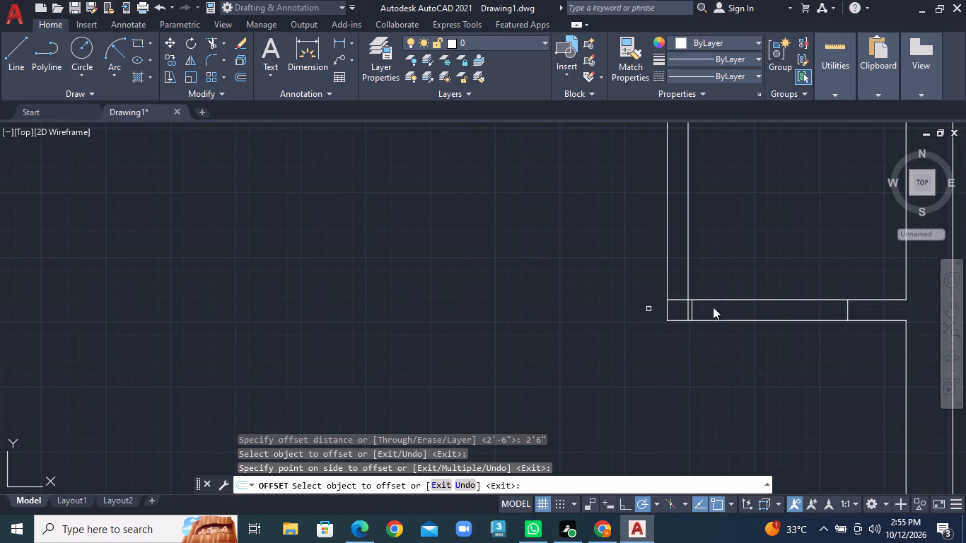
middle_click_drag(744, 303, 578, 303)
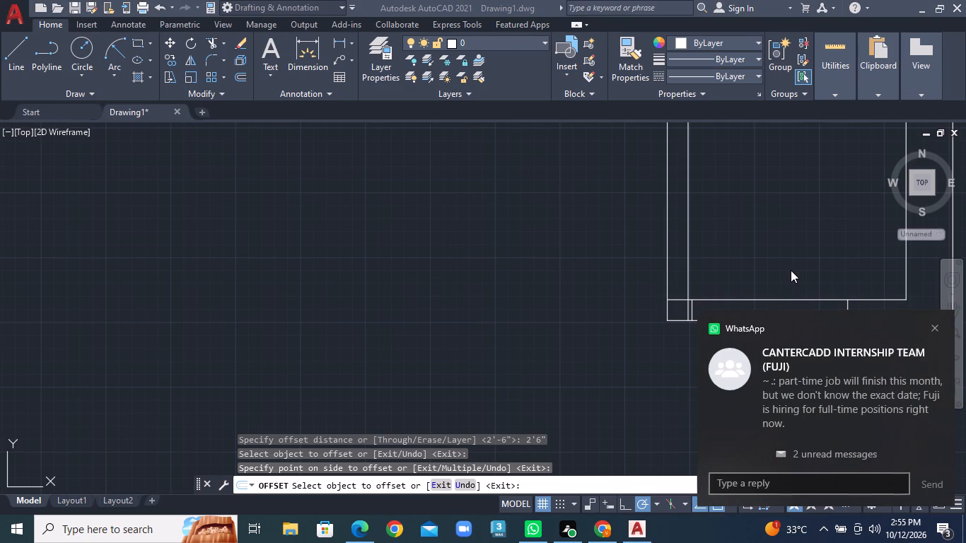
Offset the northeast room's west jamb line 2' eastward across the bottom partition for a narrower door opening.
left_click(845, 308)
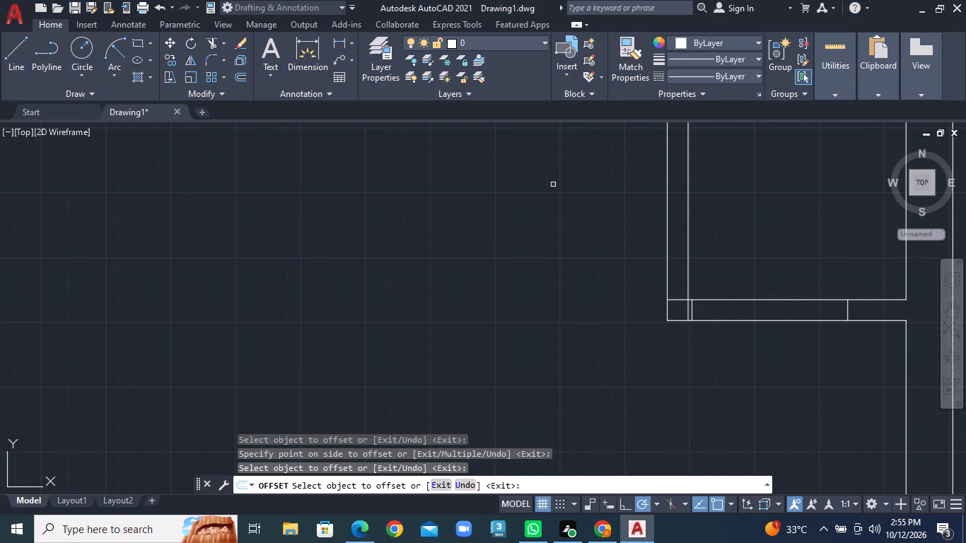
left_click(240, 76)
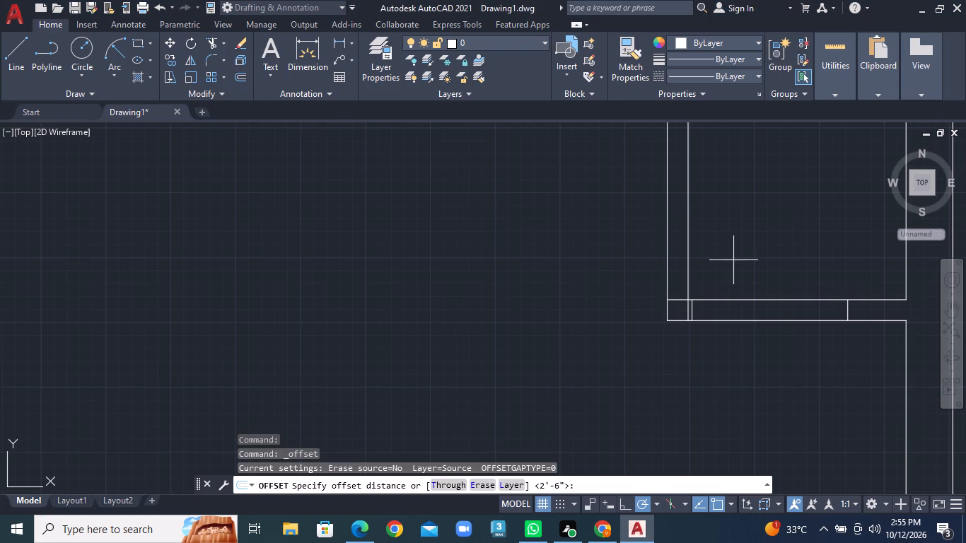
type("2'")
key("Return")
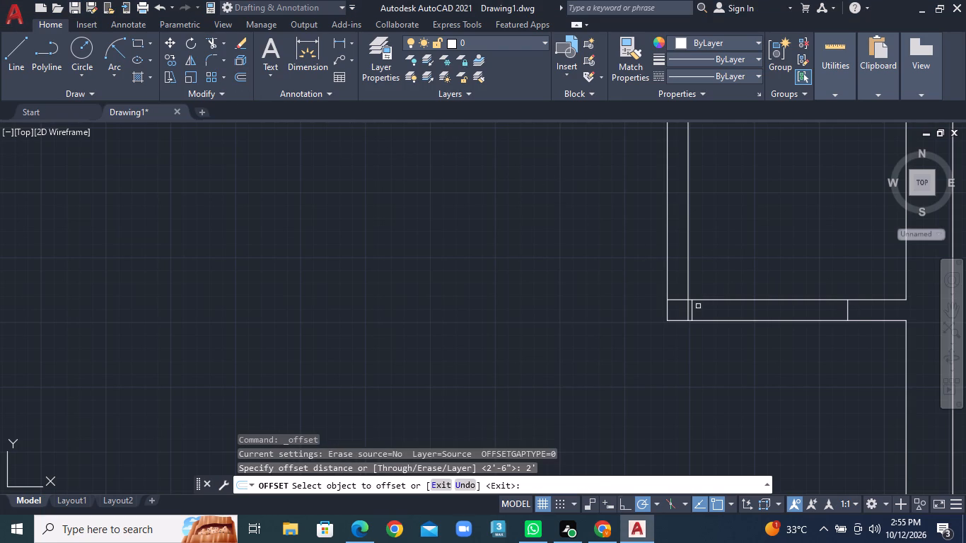
left_click(692, 308)
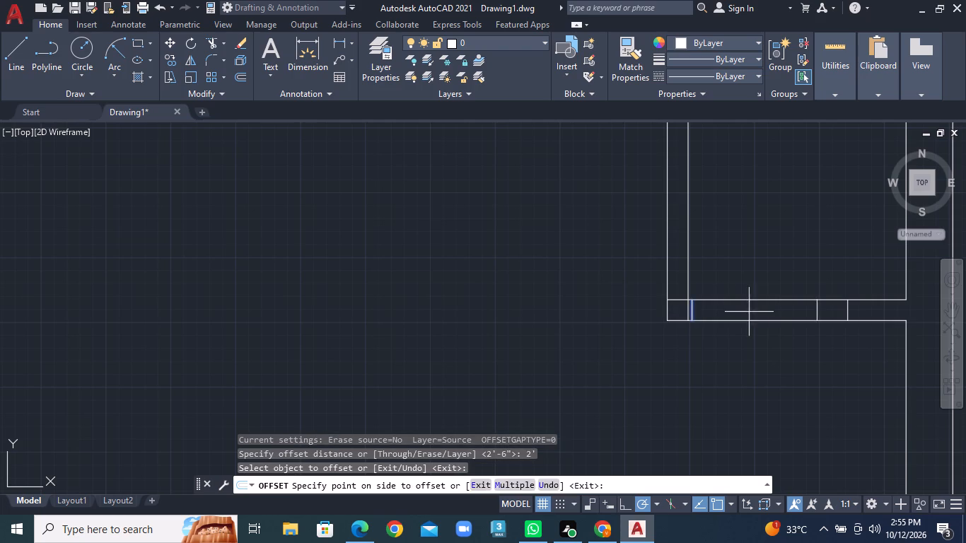
left_click(776, 314)
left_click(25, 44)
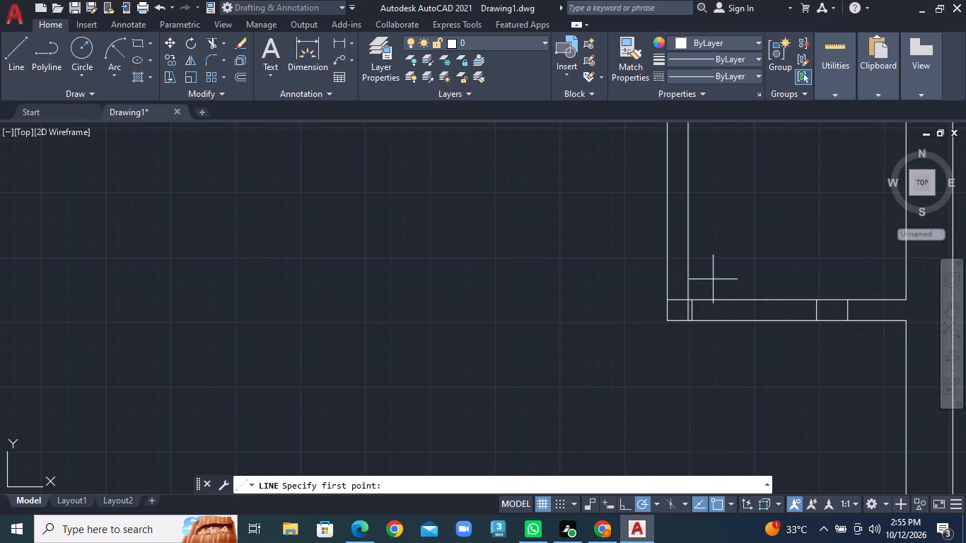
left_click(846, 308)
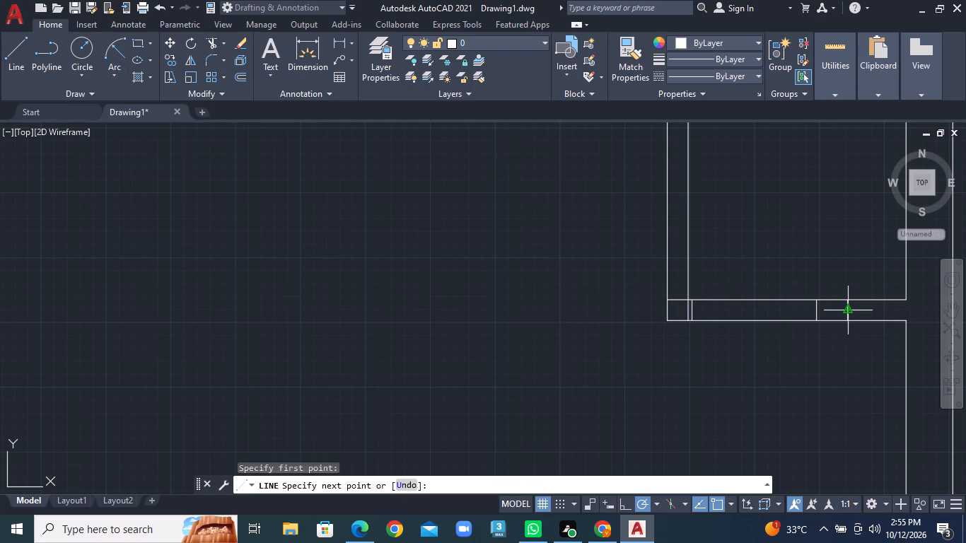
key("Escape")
Erase the jamb line offset at 2'6" in the northeast room's bottom partition.
left_click(846, 308)
key("Delete")
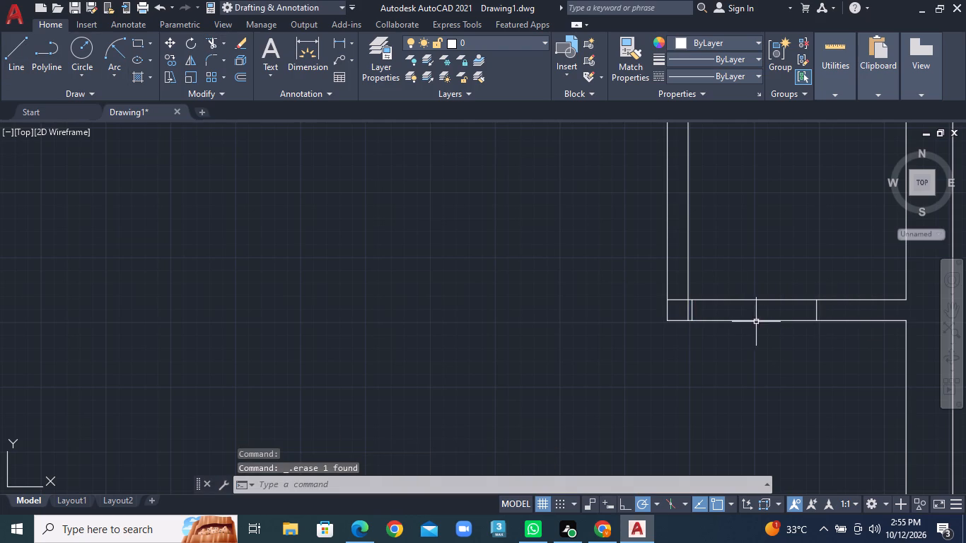
Draw a 2' vertical door leaf line upward from the upper end of the northeast room's west jamb.
middle_click_drag(713, 289, 664, 293)
middle_click_drag(618, 302, 464, 365)
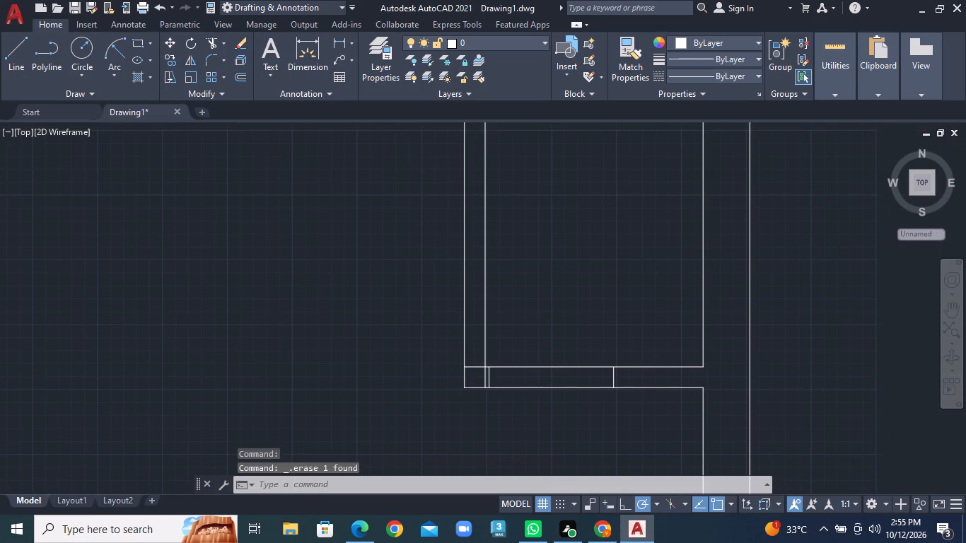
left_click(0, 53)
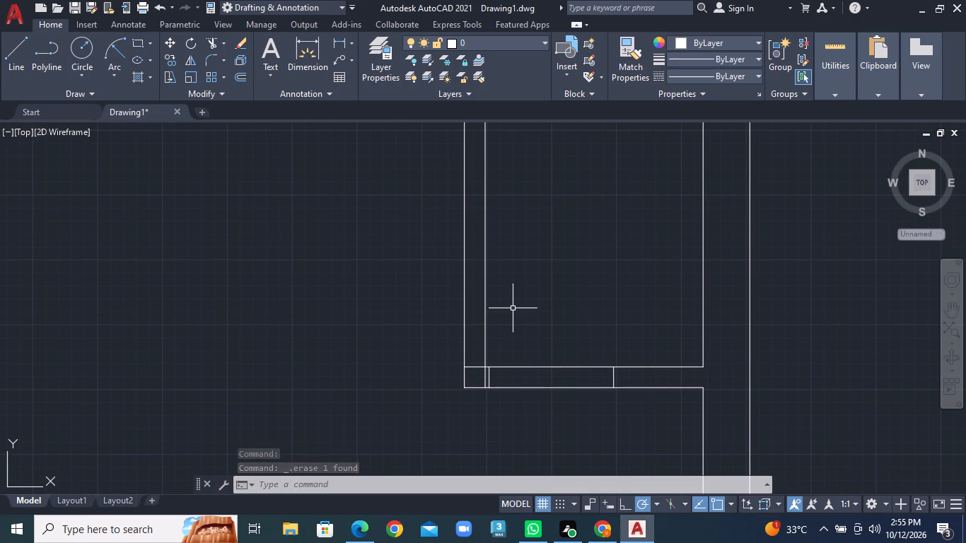
scroll(499, 344, "up", 2)
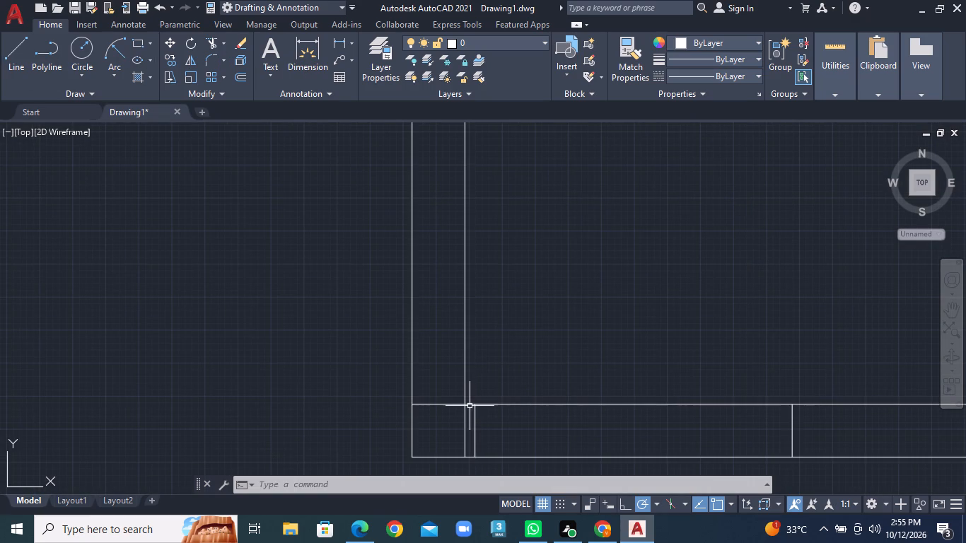
left_click(18, 56)
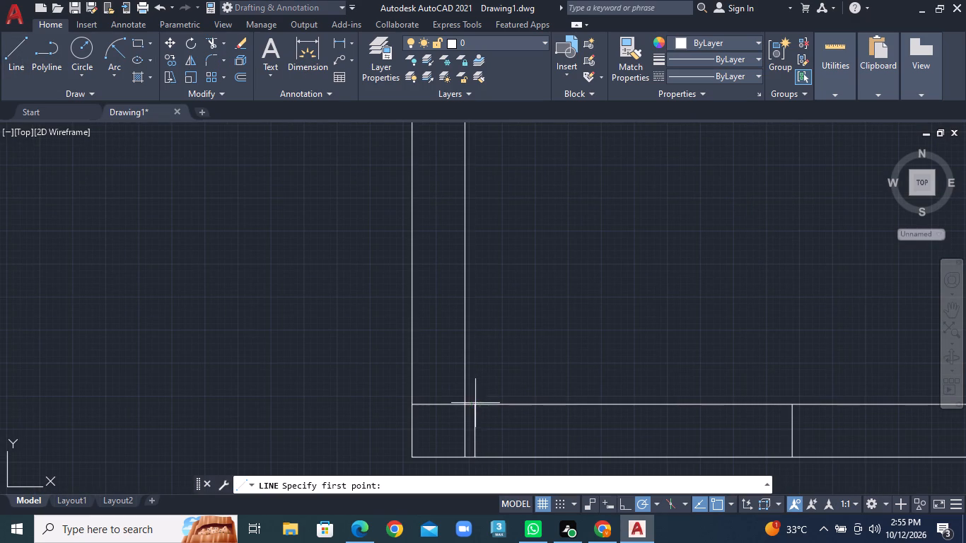
left_click(475, 403)
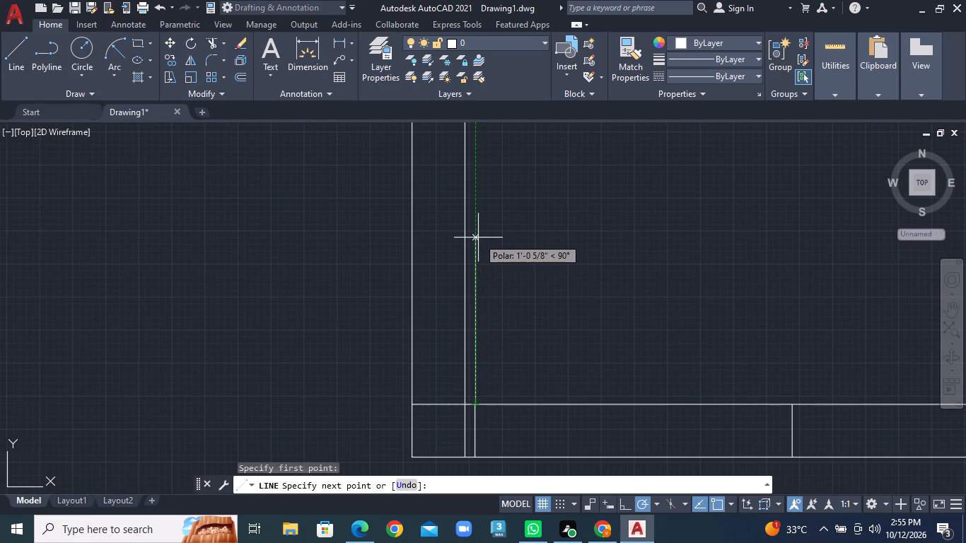
type("2'")
key("Return")
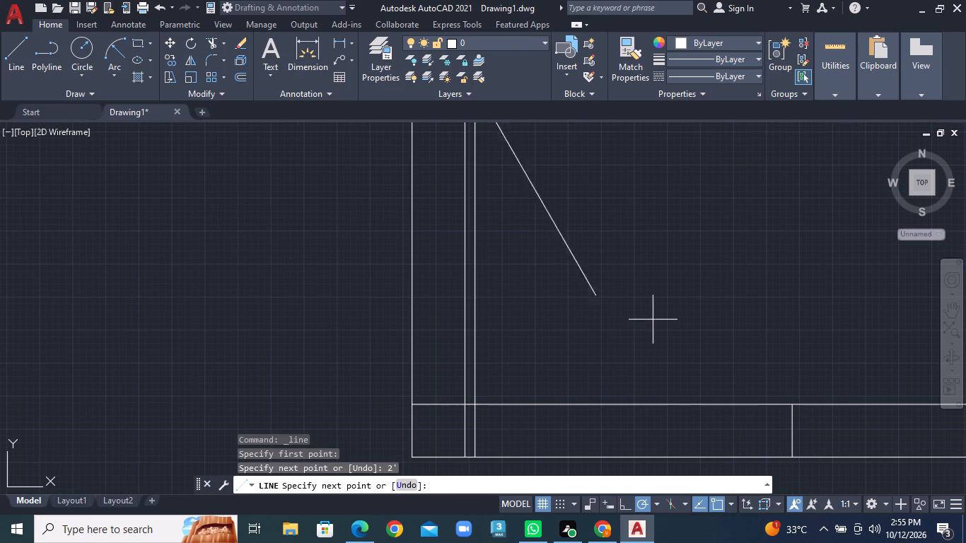
key("Escape")
Trim both partition lines between the two jambs to open the northeast room's doorway.
scroll(654, 320, "down", 2)
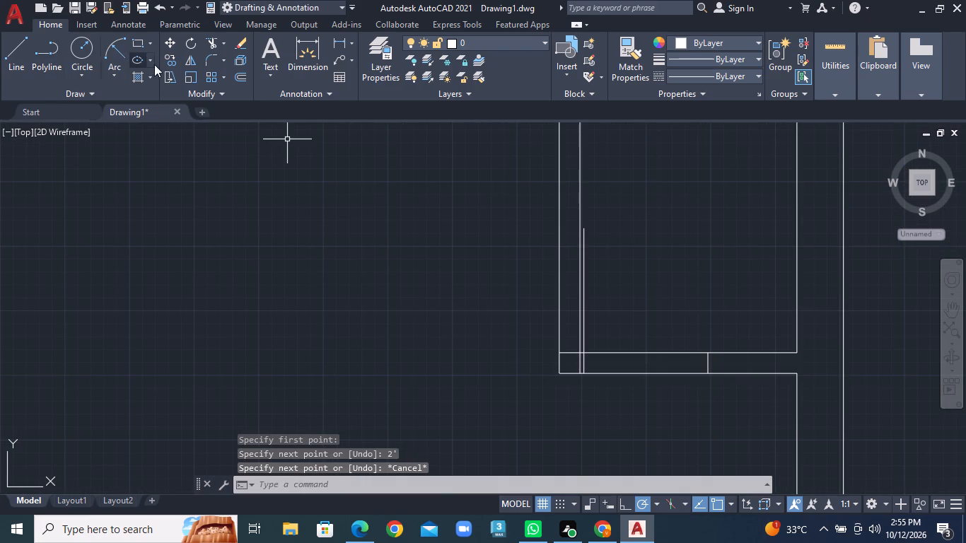
left_click(225, 44)
left_click(230, 55)
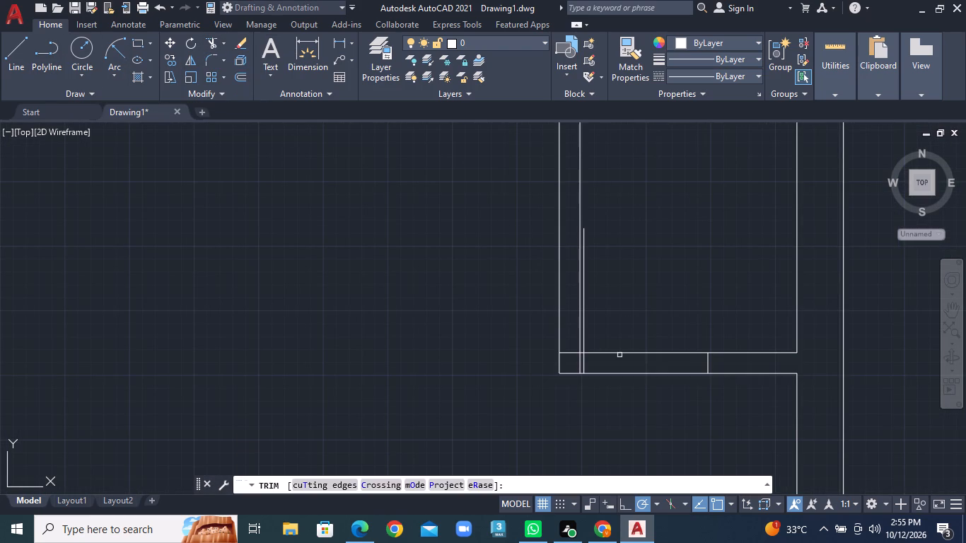
left_click(652, 332)
left_click(651, 396)
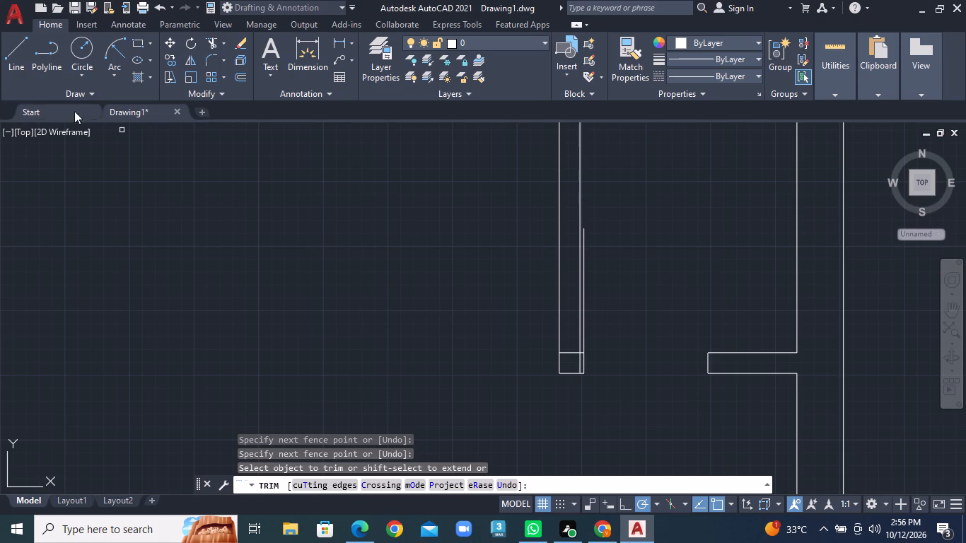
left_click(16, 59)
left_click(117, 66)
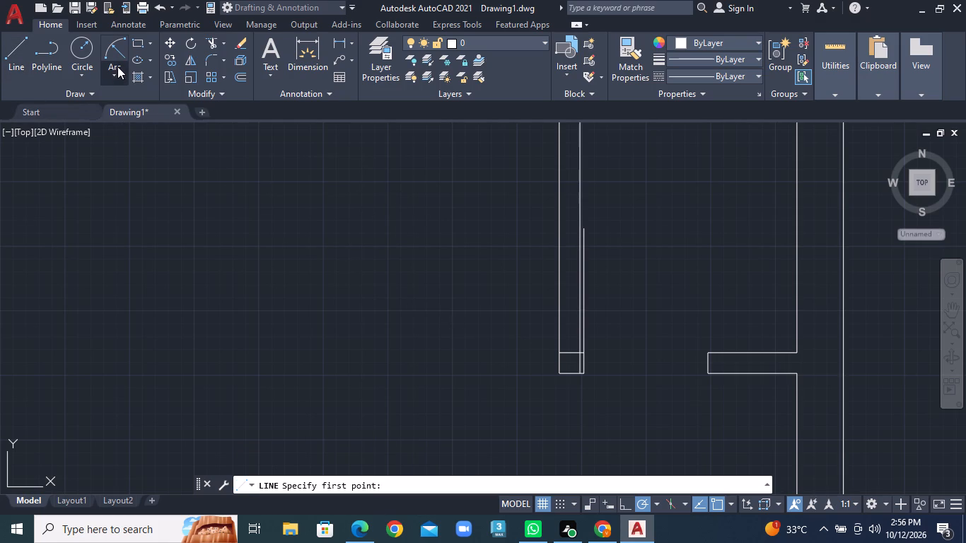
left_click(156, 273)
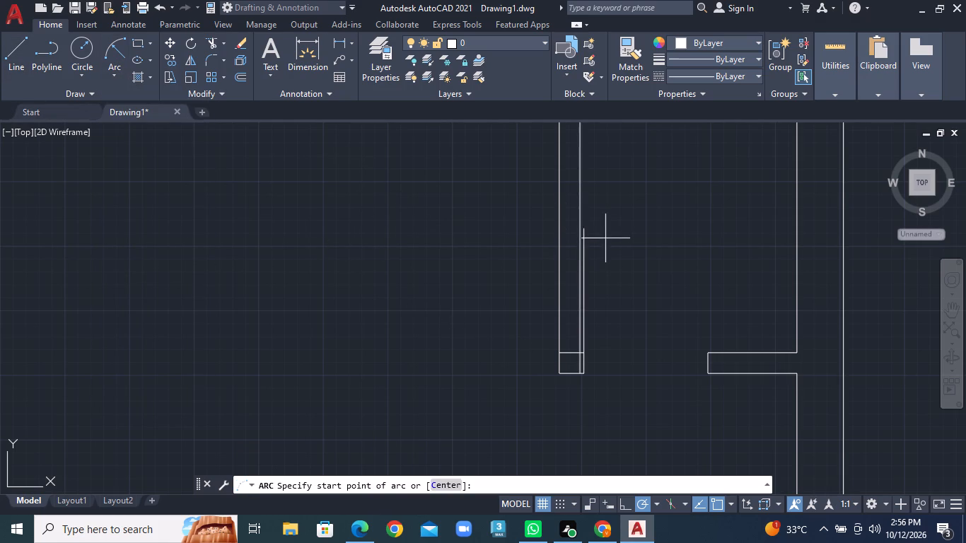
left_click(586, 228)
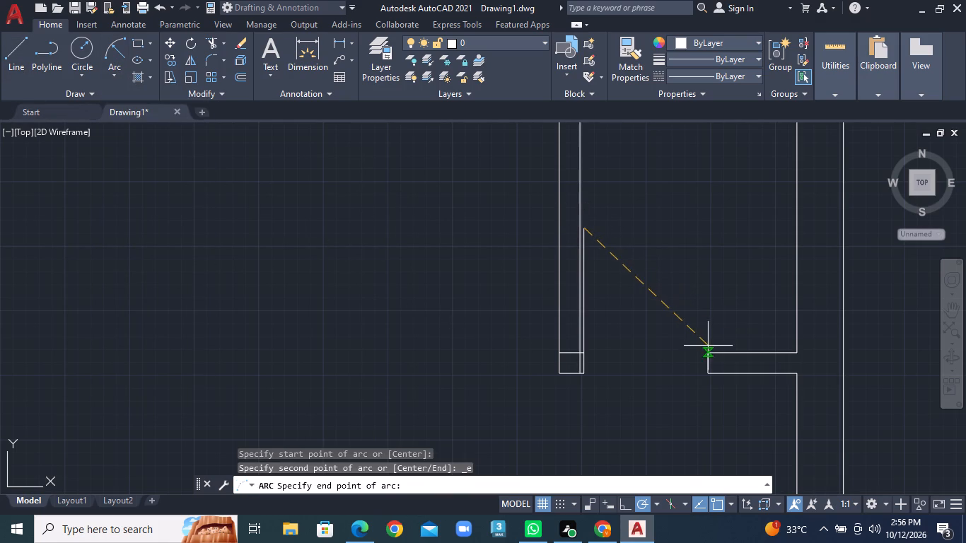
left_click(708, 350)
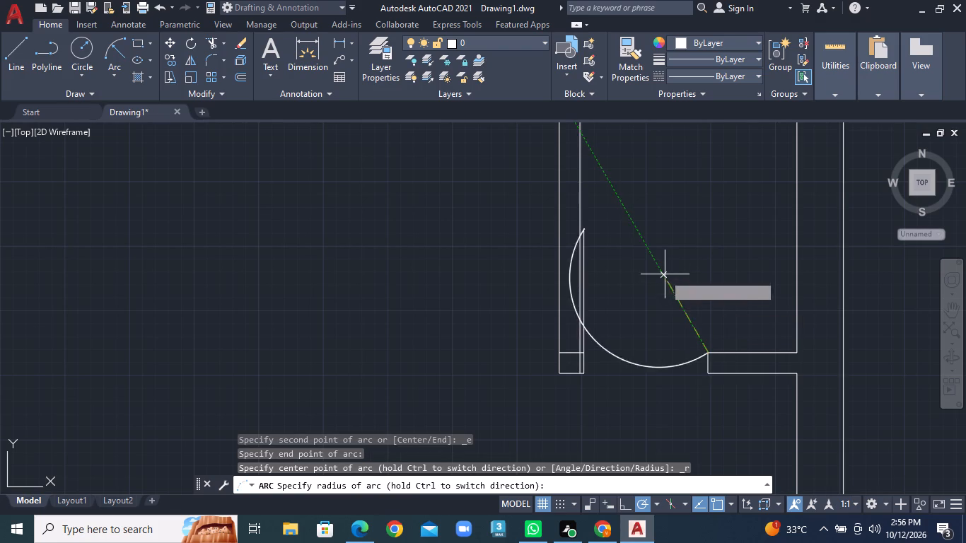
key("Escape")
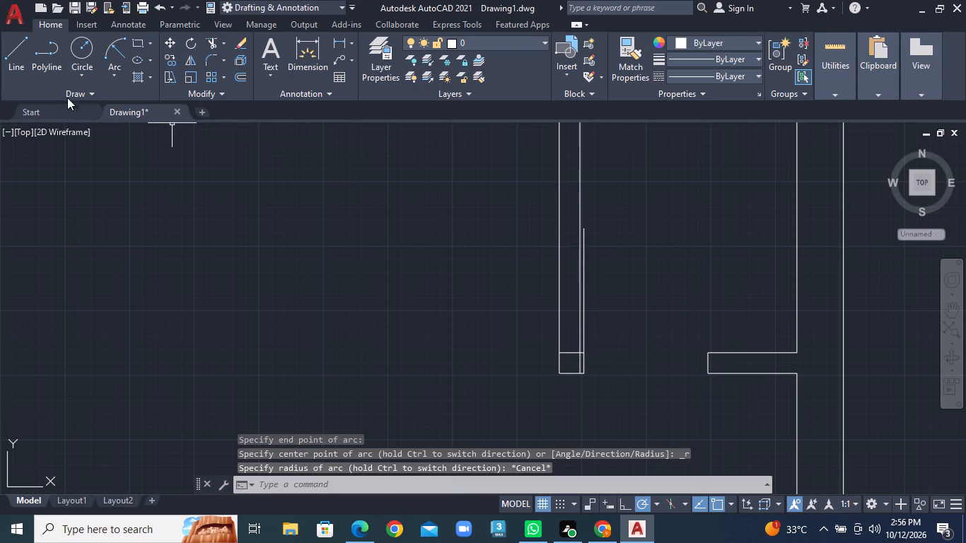
Draw the northeast door's swing arc by start, end and radius, from the east jamb's upper corner to the leaf's top end.
left_click(109, 72)
left_click(178, 273)
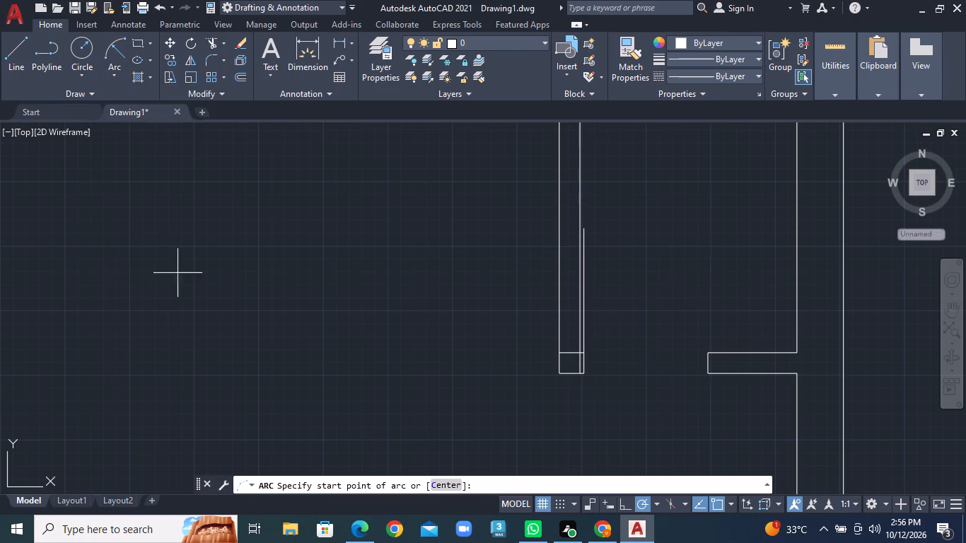
left_click(709, 354)
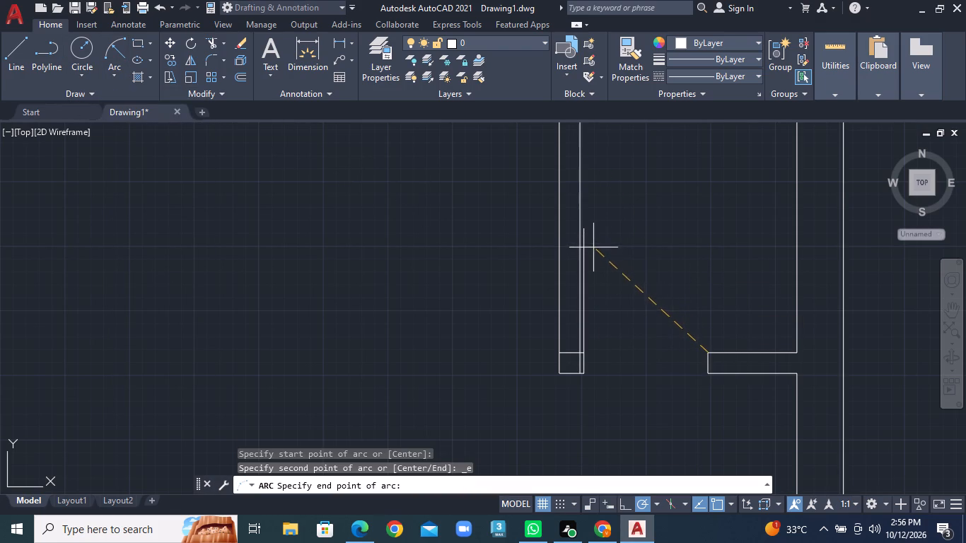
left_click(590, 231)
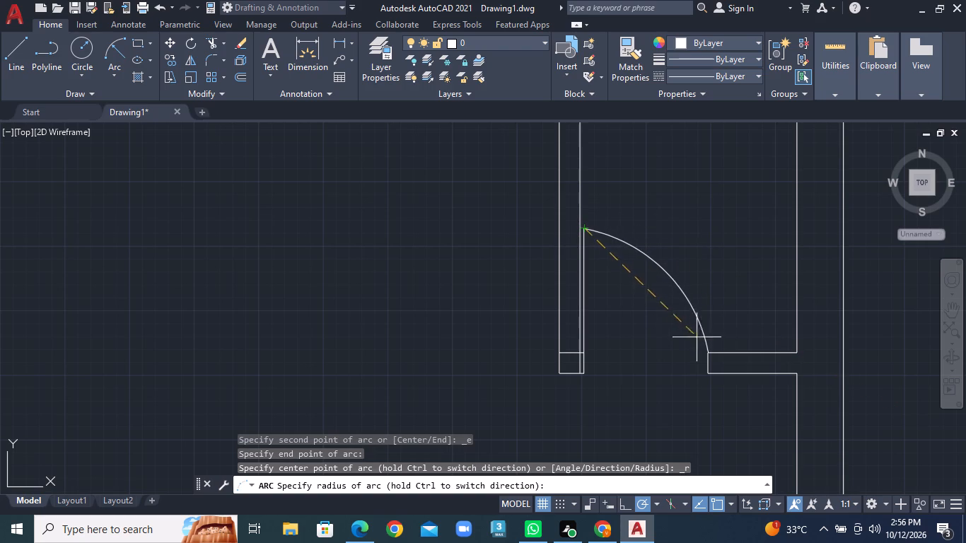
left_click(653, 310)
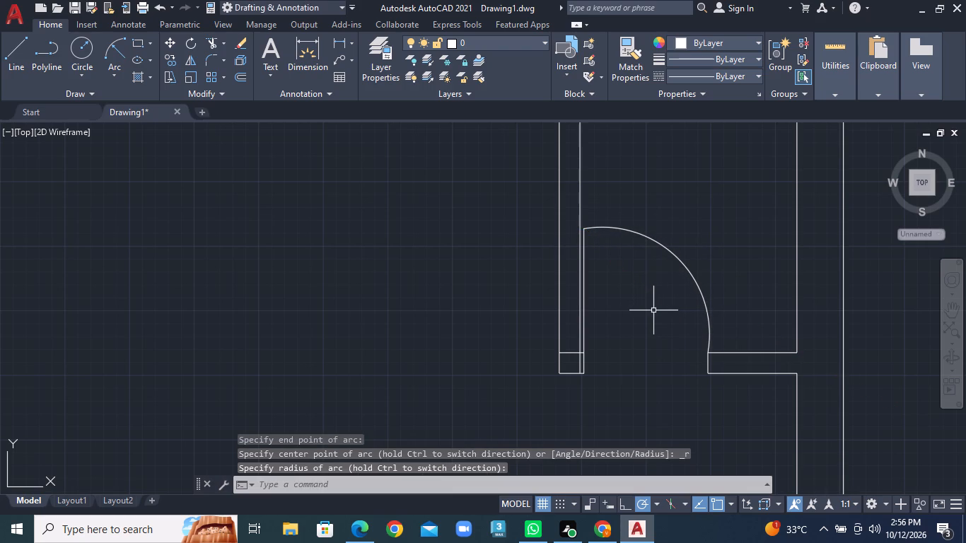
Draw a short vertical line across the partition just east of the northeast doorway's east jamb.
left_click(12, 65)
scroll(672, 337, "up", 3)
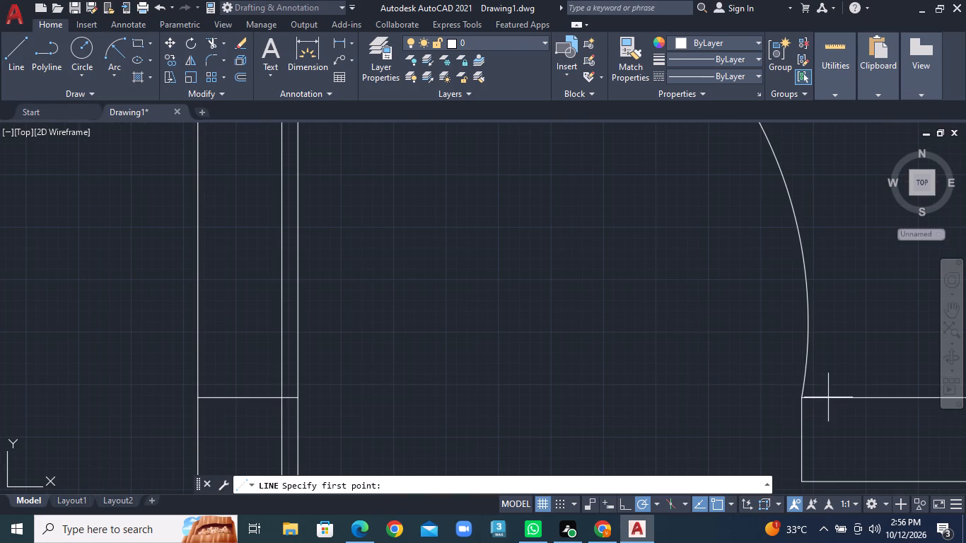
left_click(818, 397)
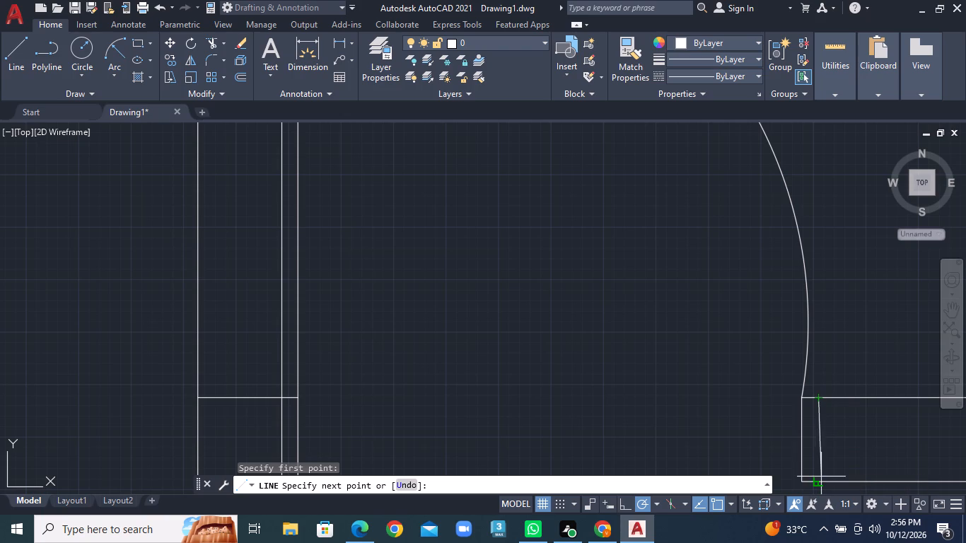
left_click(821, 479)
right_click(821, 479)
left_click(861, 329)
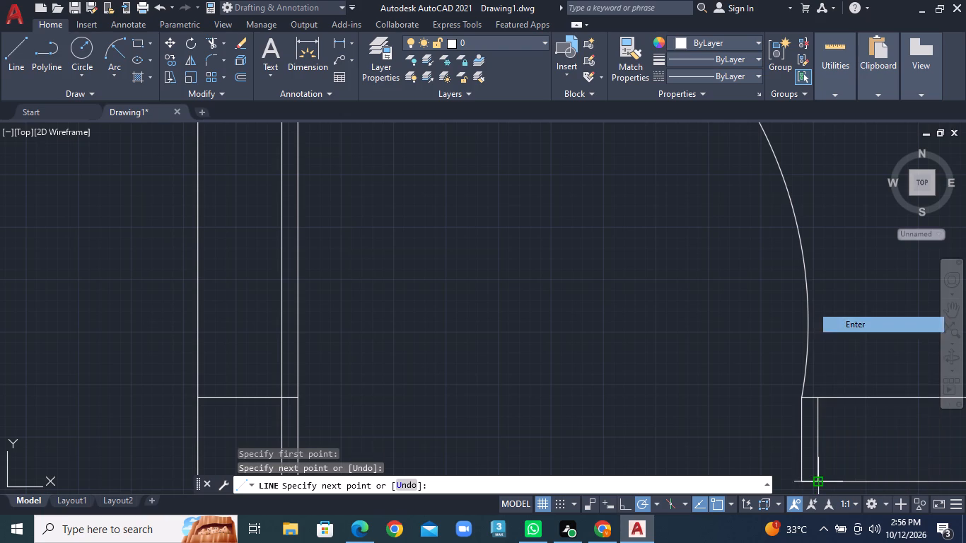
Draw a jamb line across the bottom partition of the small east room below, just east of its vertical partition.
scroll(709, 367, "down", 3)
scroll(608, 336, "down", 2)
middle_click_drag(600, 337, 705, 268)
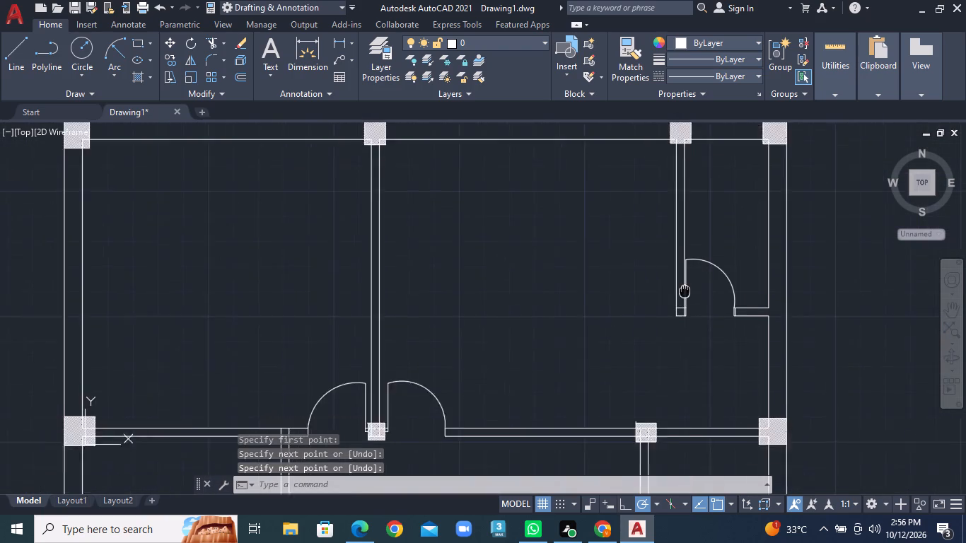
middle_click_drag(705, 268, 744, 218)
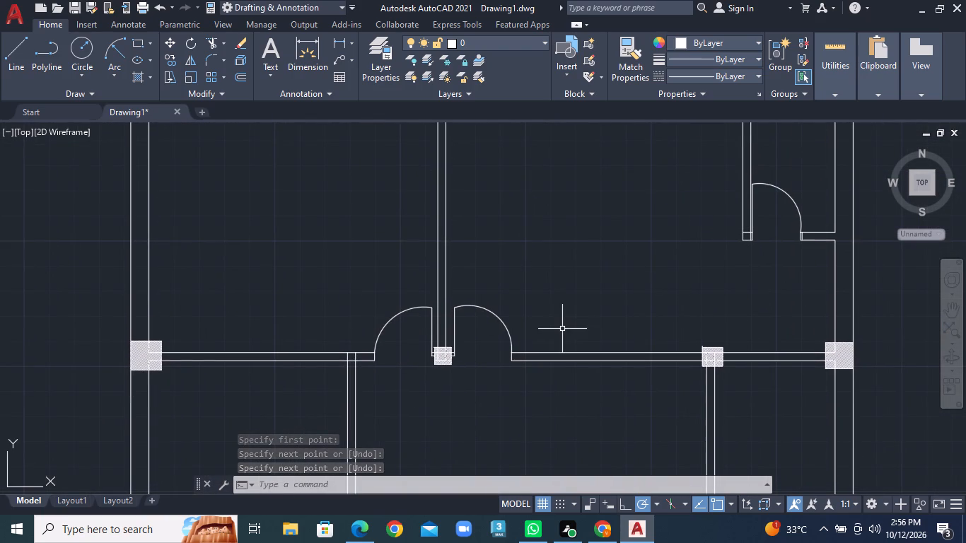
middle_click_drag(680, 351, 638, 144)
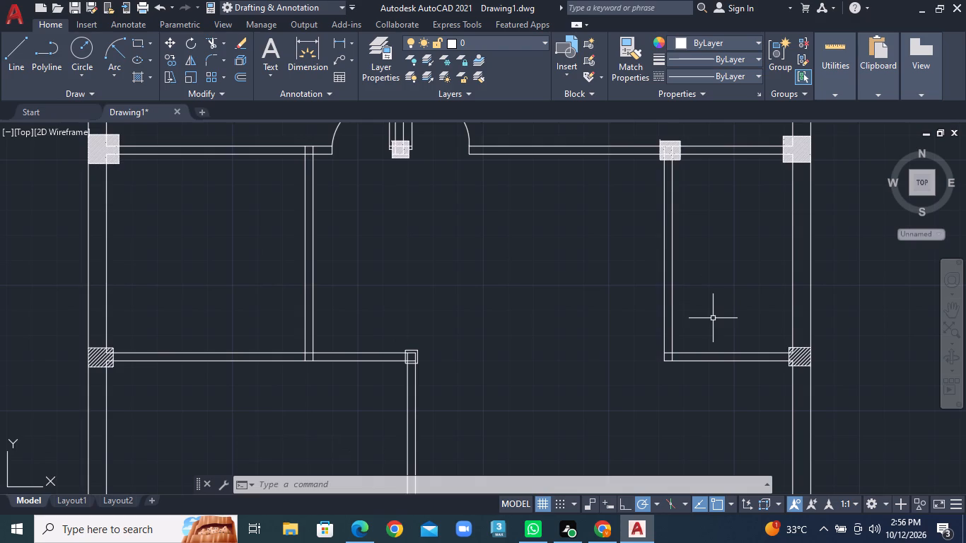
middle_click_drag(712, 318, 557, 281)
scroll(549, 300, "up", 2)
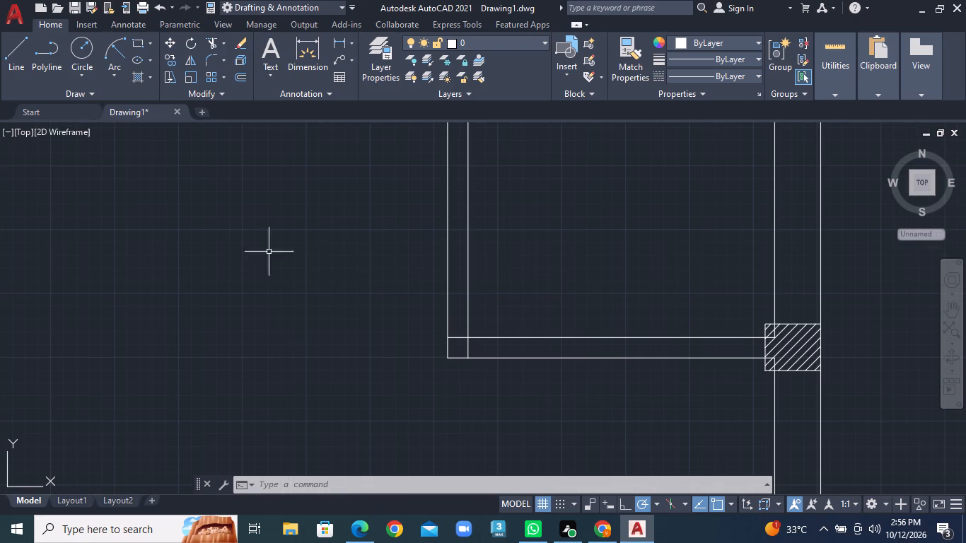
left_click(11, 52)
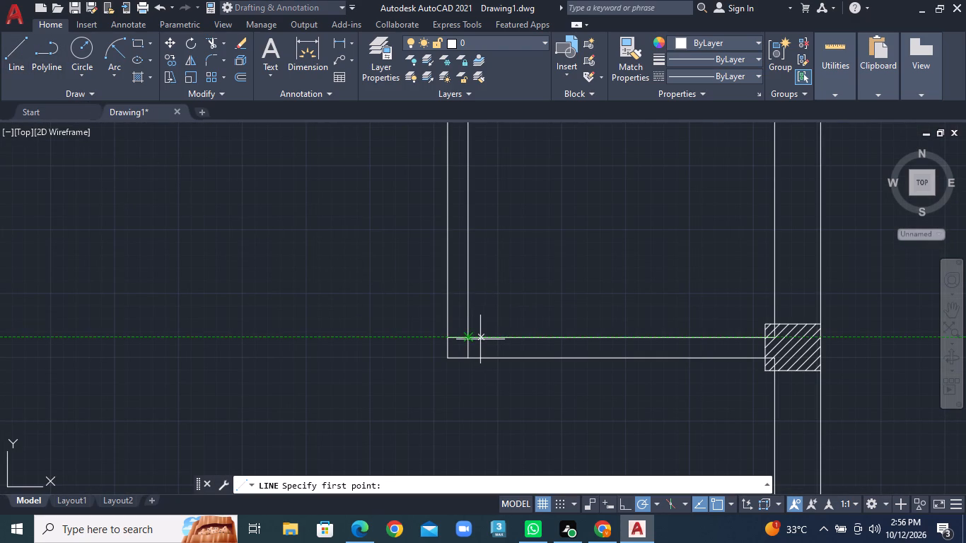
left_click(480, 339)
left_click(483, 356)
right_click(483, 356)
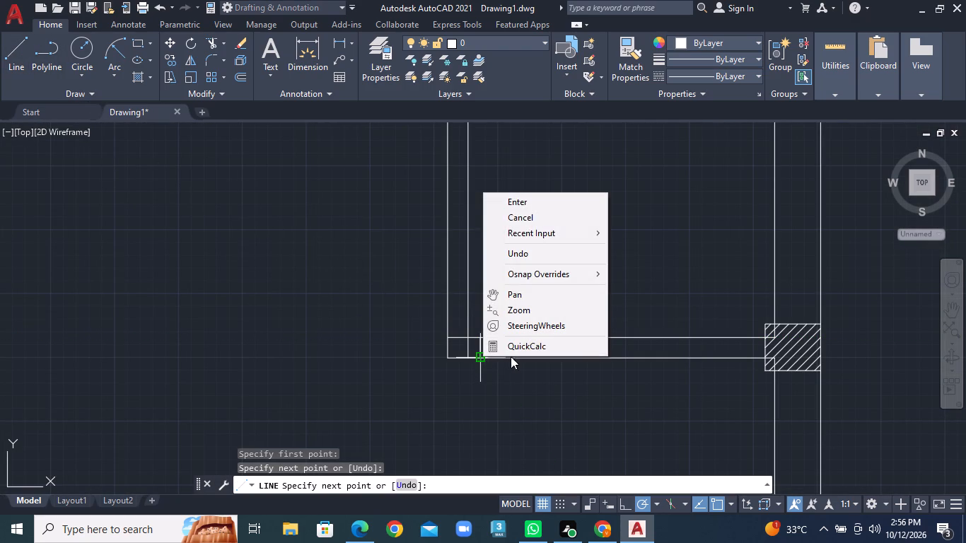
left_click(523, 203)
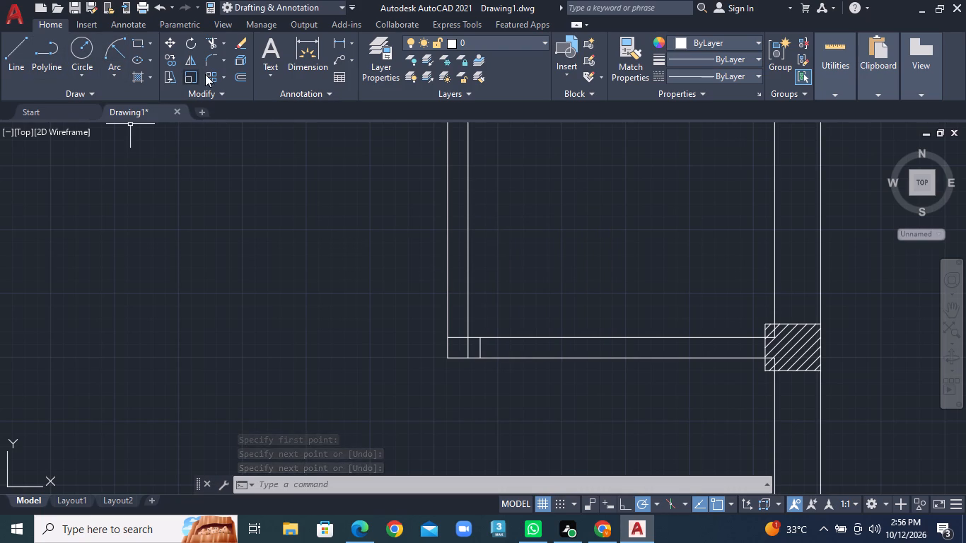
Offset the jamb line in the small east room's bottom partition 2' to the east.
left_click(238, 77)
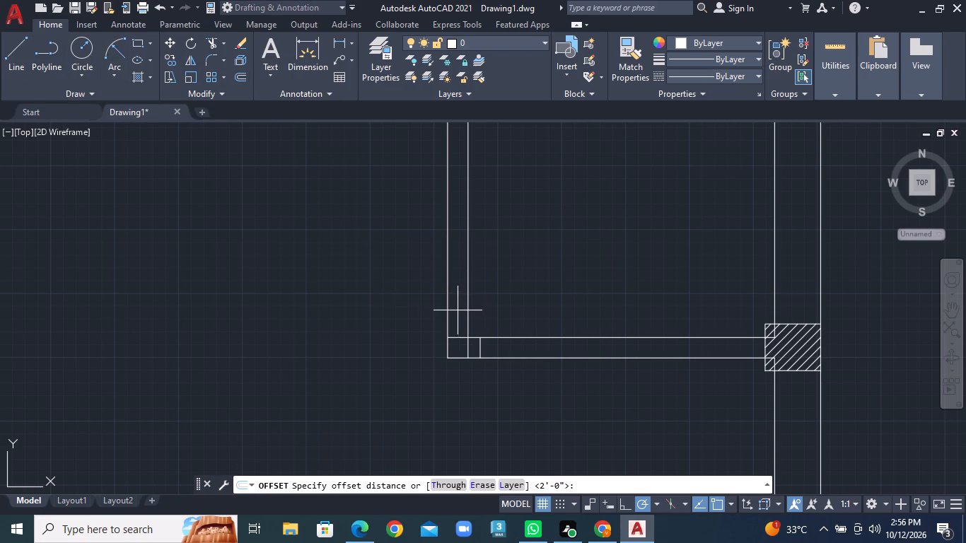
key("2")
key("apostrophe")
key("Return")
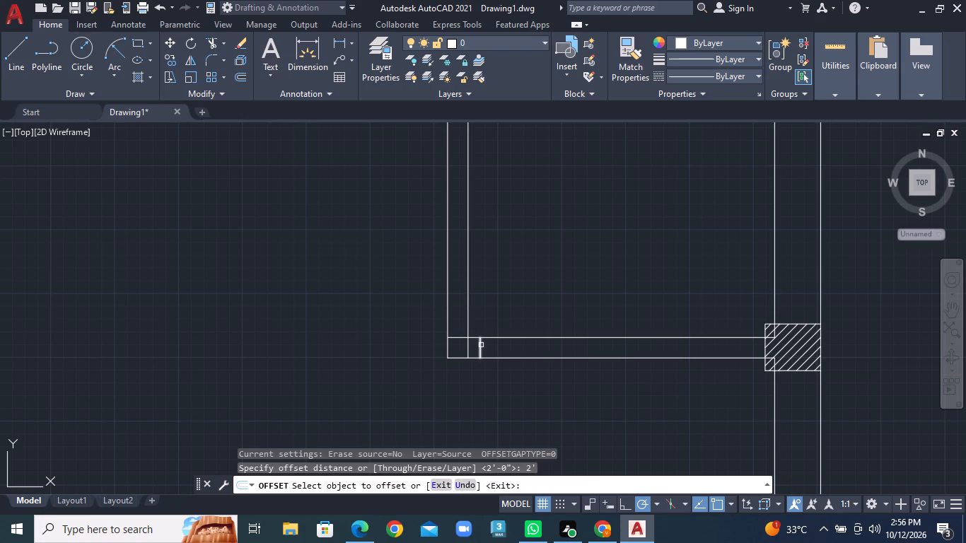
left_click(481, 346)
left_click(552, 355)
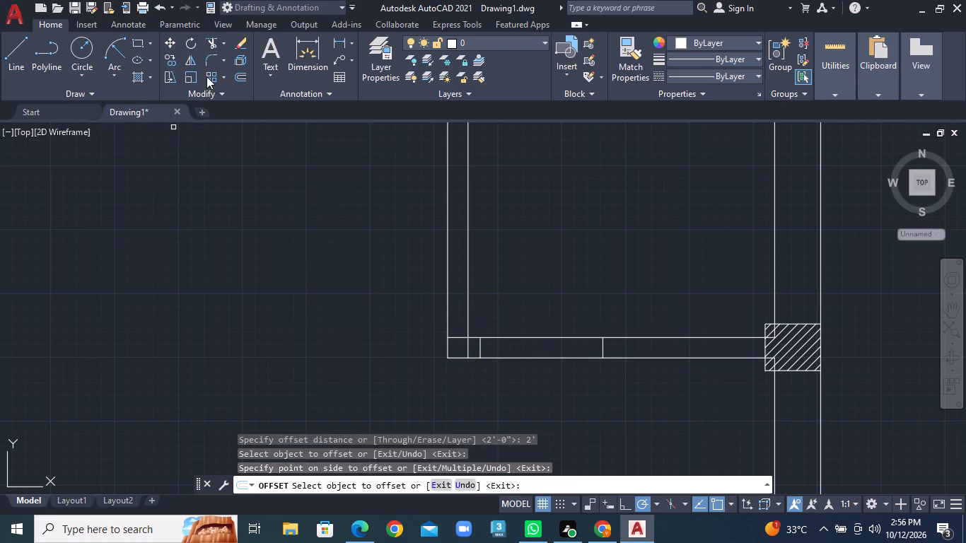
Trim both bottom partition lines between the two jambs to open the small east room's doorway.
left_click(223, 40)
left_click(237, 67)
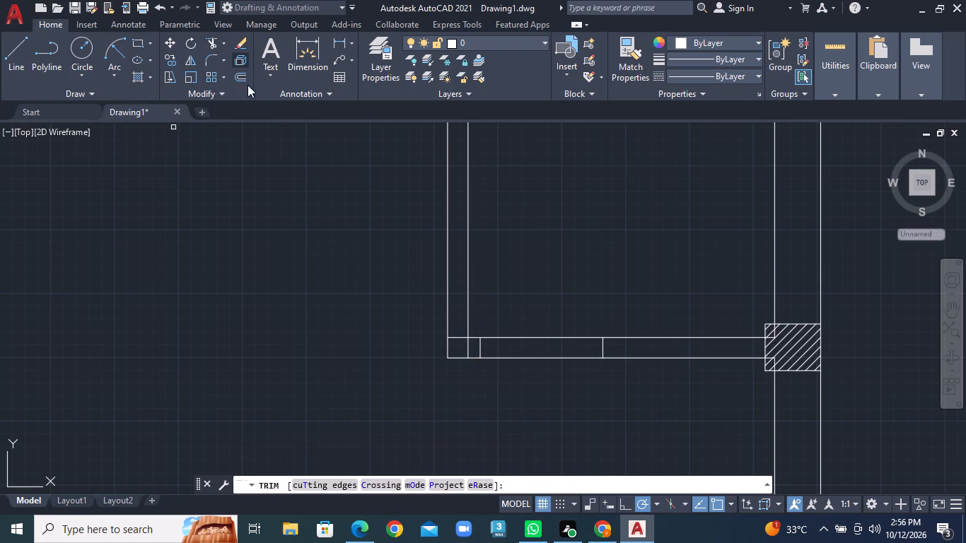
left_click(535, 284)
left_click(541, 369)
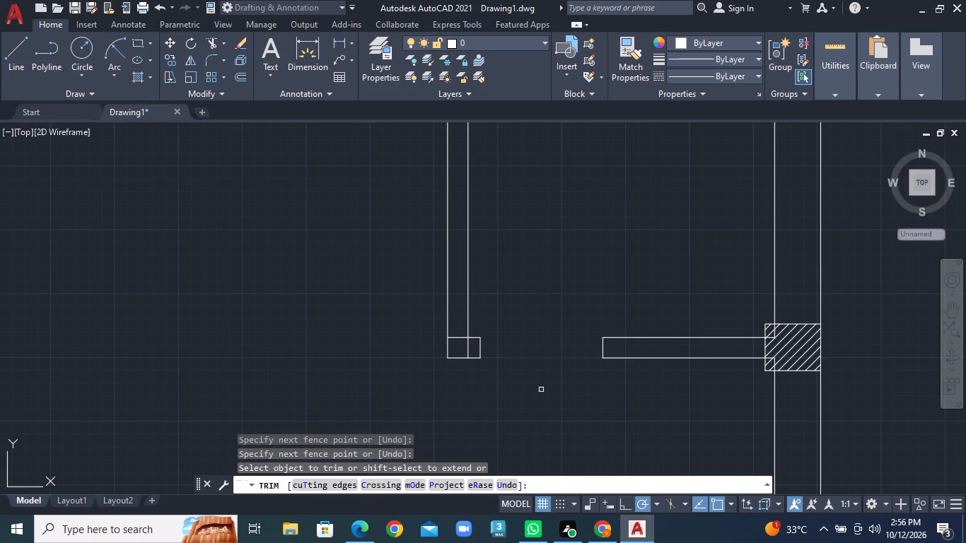
Draw a 2' door leaf line straight up from the upper corner of the small east room's west jamb.
left_click(113, 69)
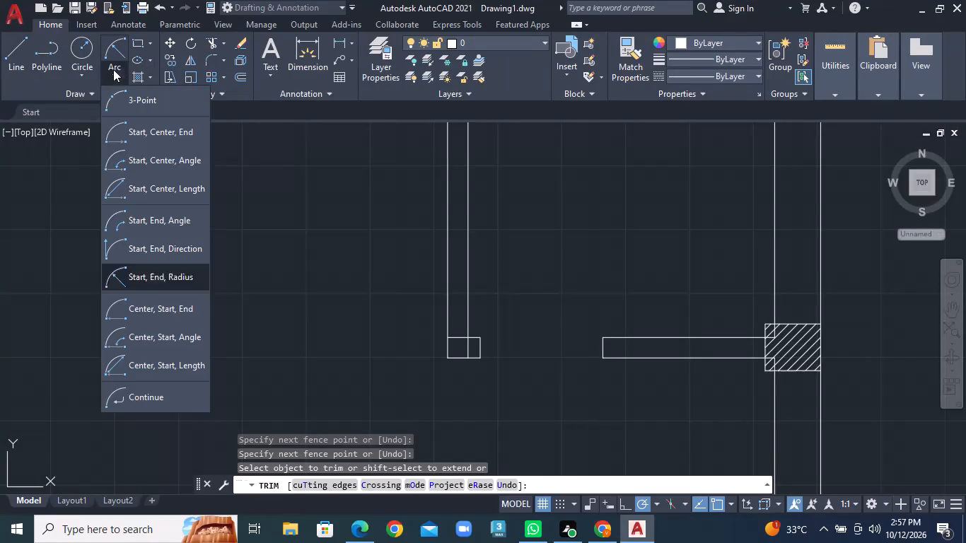
left_click(168, 276)
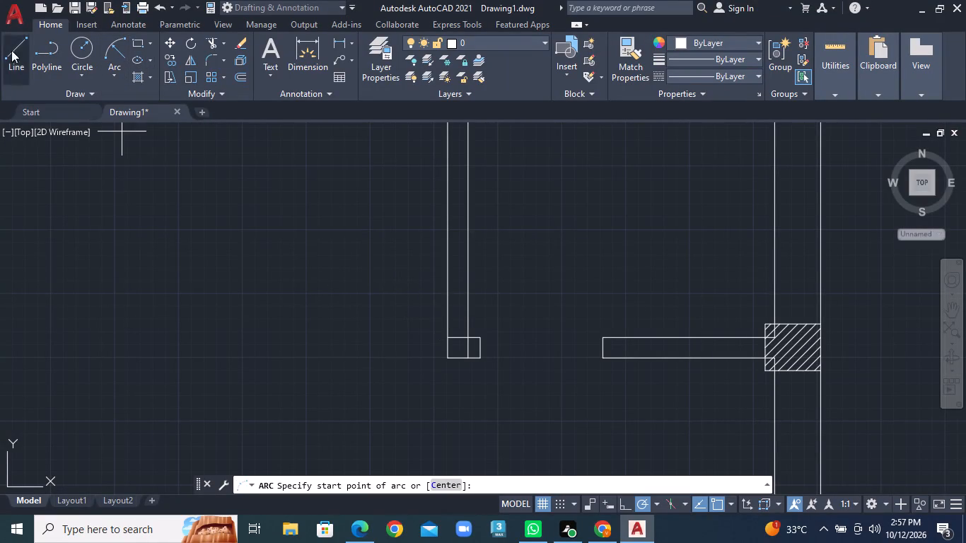
left_click(12, 57)
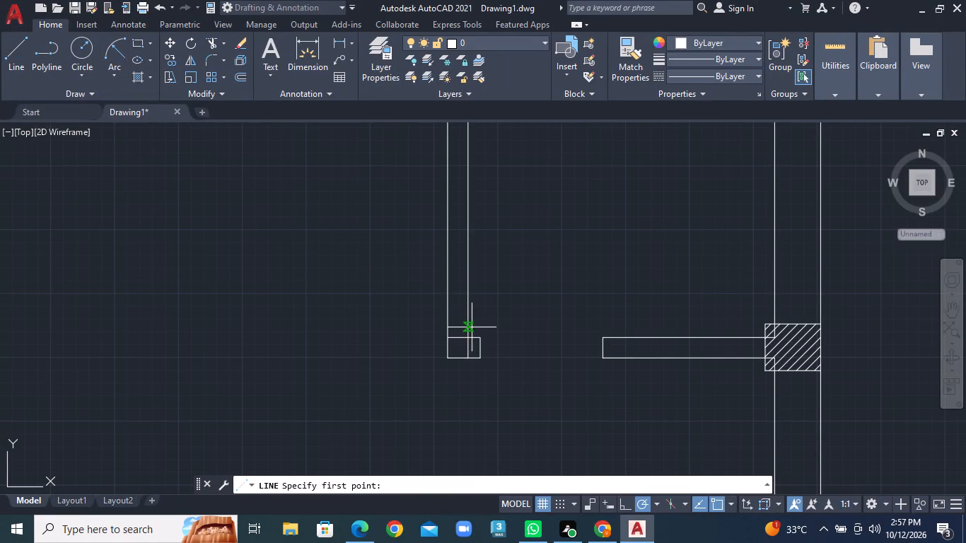
left_click(477, 337)
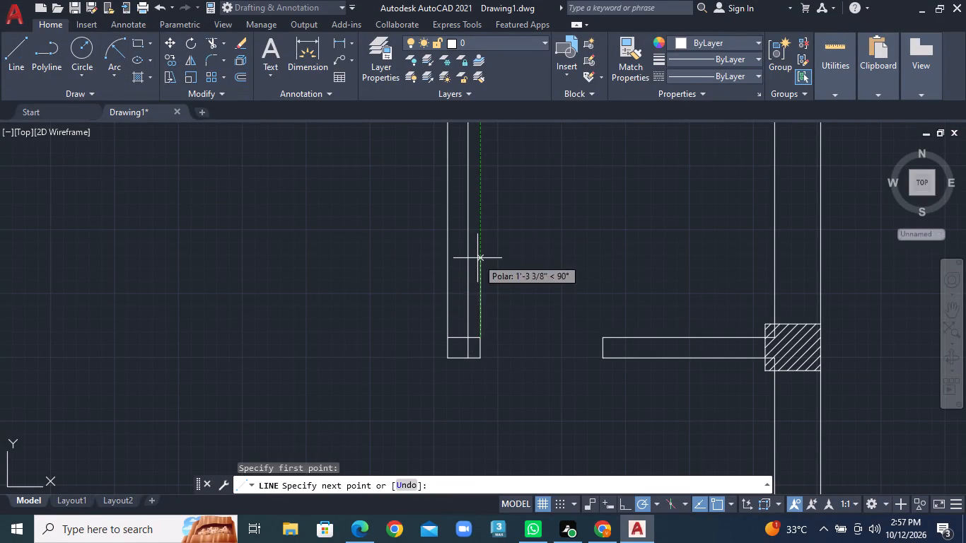
type("2'")
key("Return")
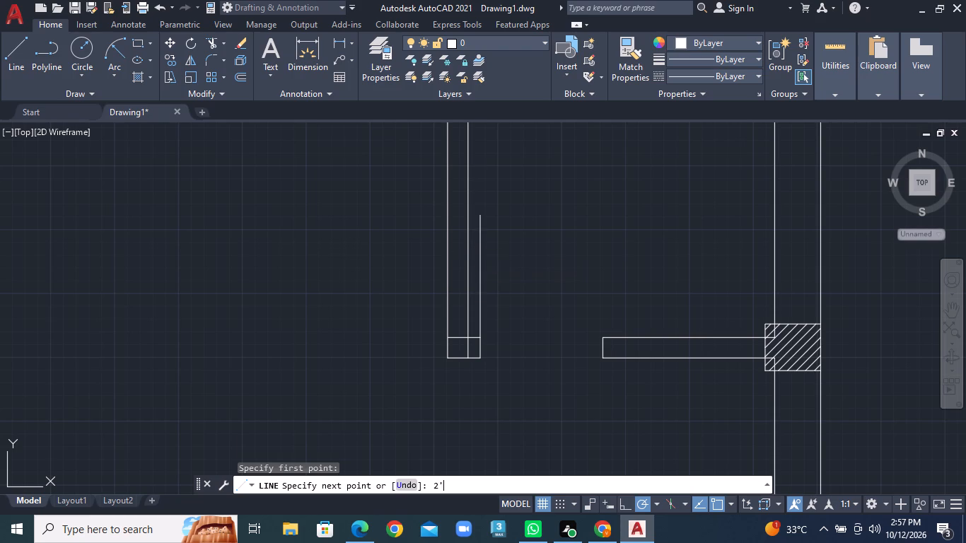
right_click(248, 127)
left_click(274, 152)
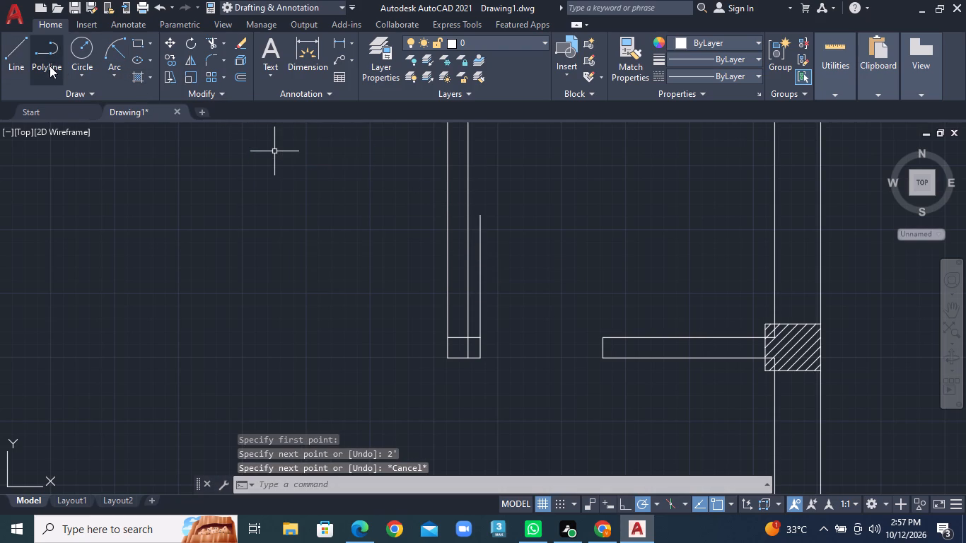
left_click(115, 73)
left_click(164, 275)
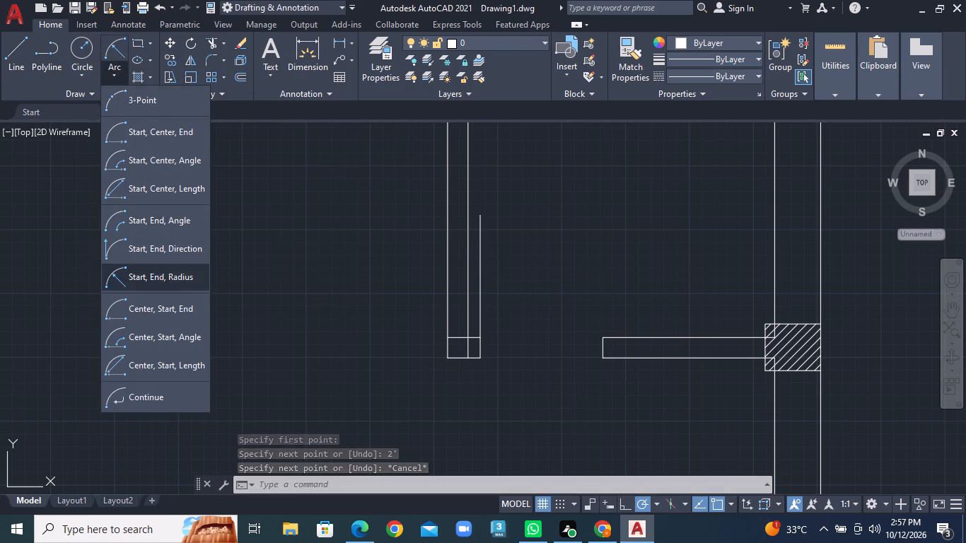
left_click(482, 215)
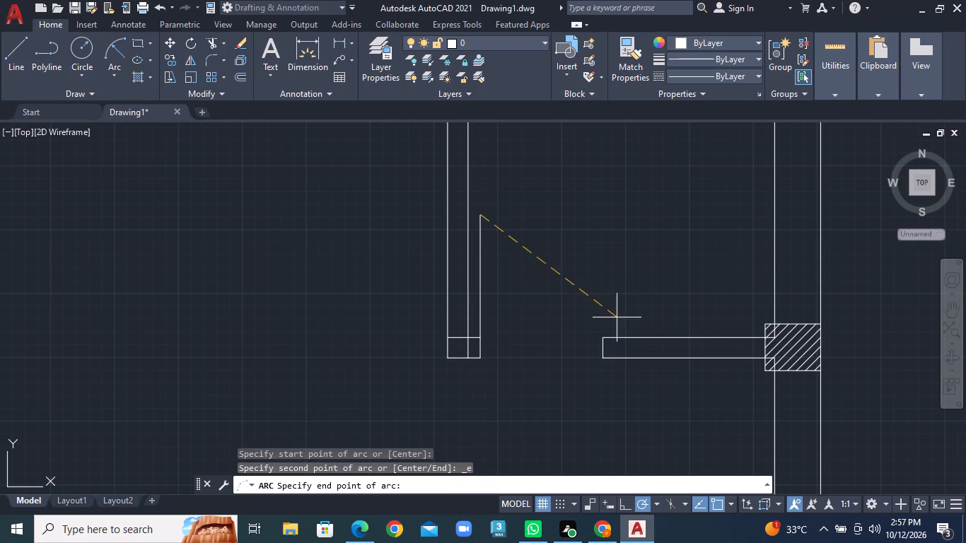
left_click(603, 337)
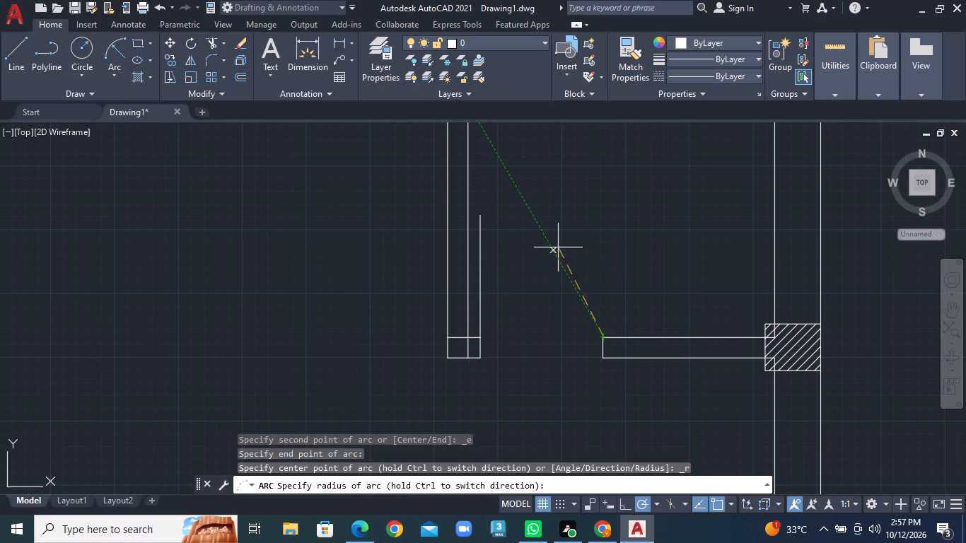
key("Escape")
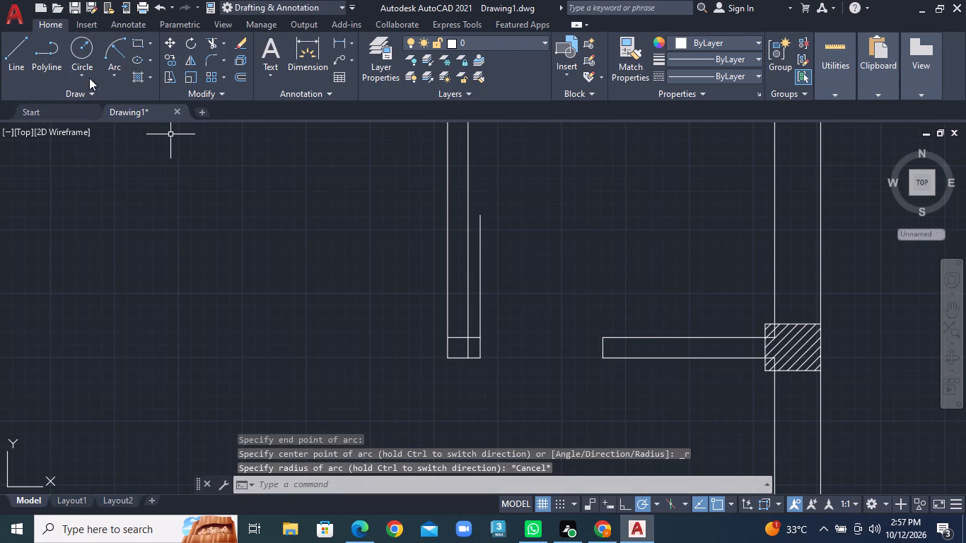
Draw the small east room door's swing arc by start, end and radius, from the east jamb's upper corner to the leaf's top end.
left_click(105, 78)
left_click(165, 276)
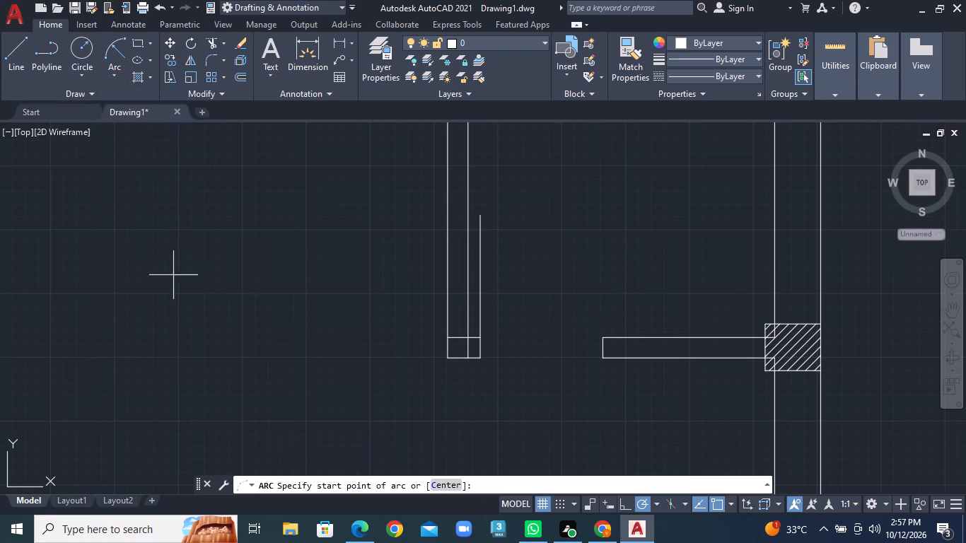
left_click(604, 338)
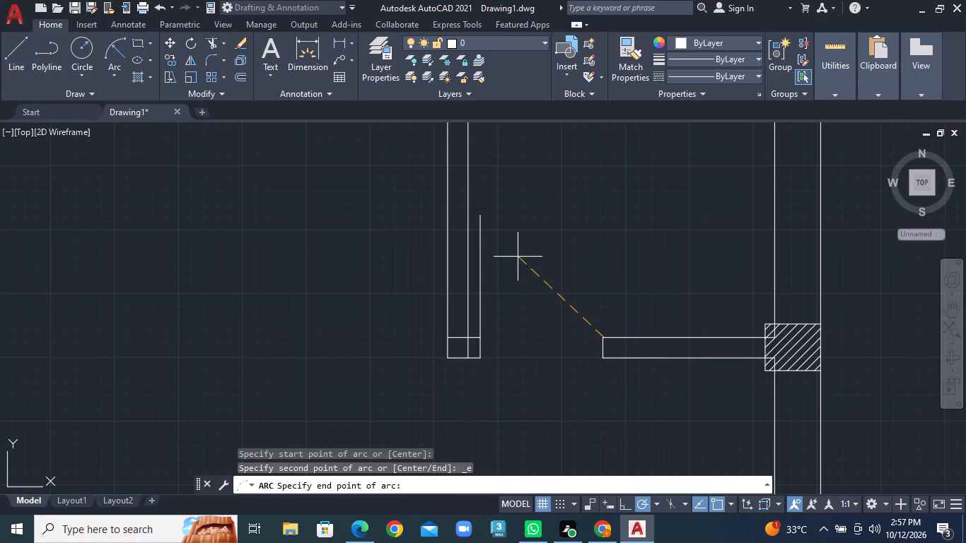
left_click(482, 217)
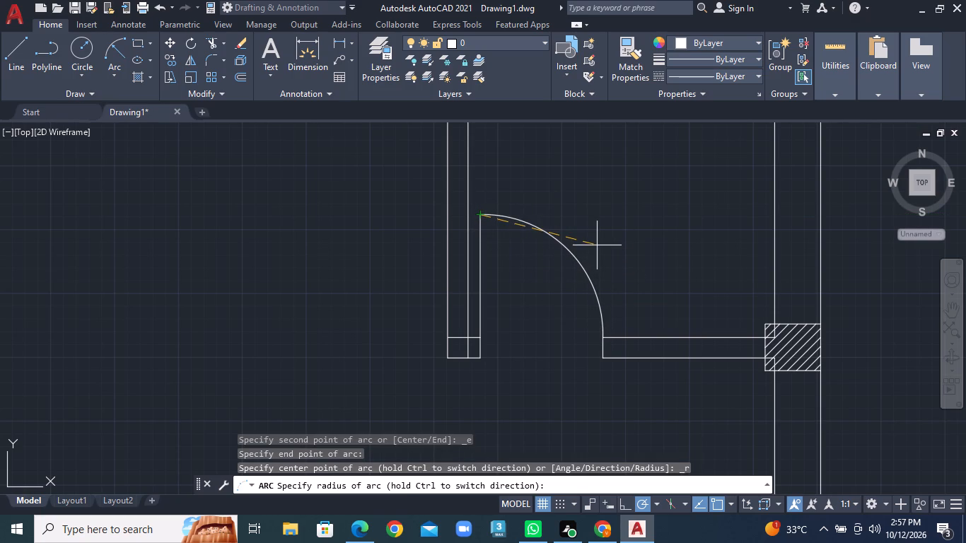
left_click(597, 245)
Draw a horizontal jamb line across the small west room's vertical east partition, a short way above its bottom partition.
scroll(640, 268, "down", 2)
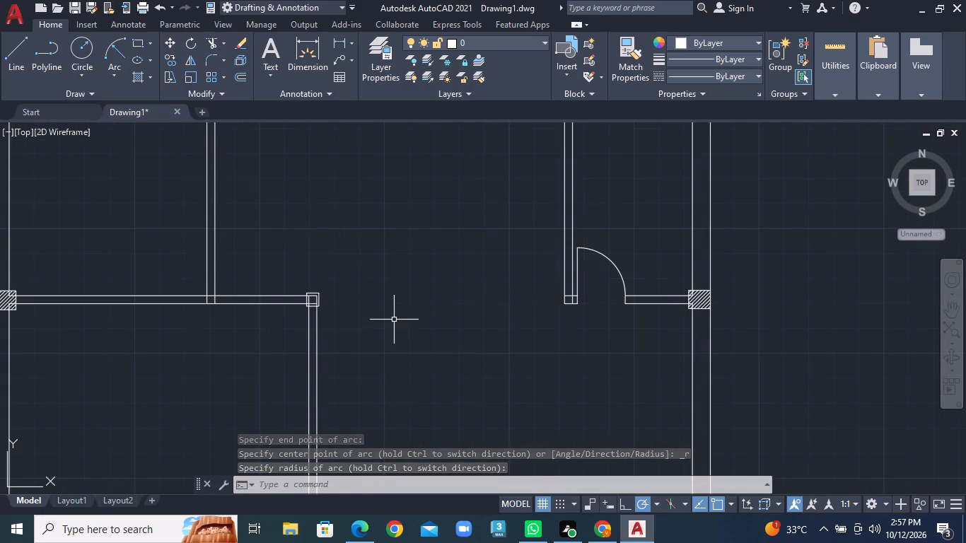
scroll(388, 318, "down", 3)
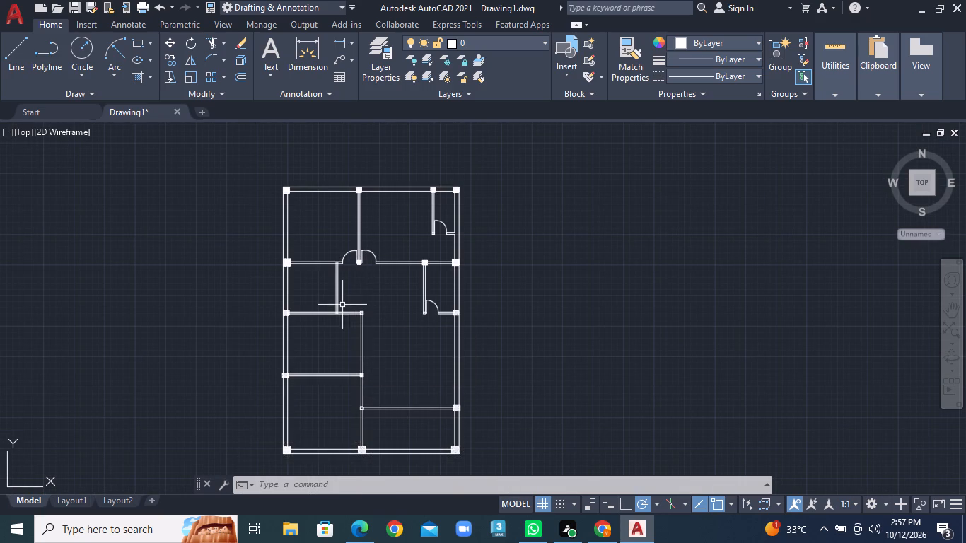
scroll(334, 295, "up", 3)
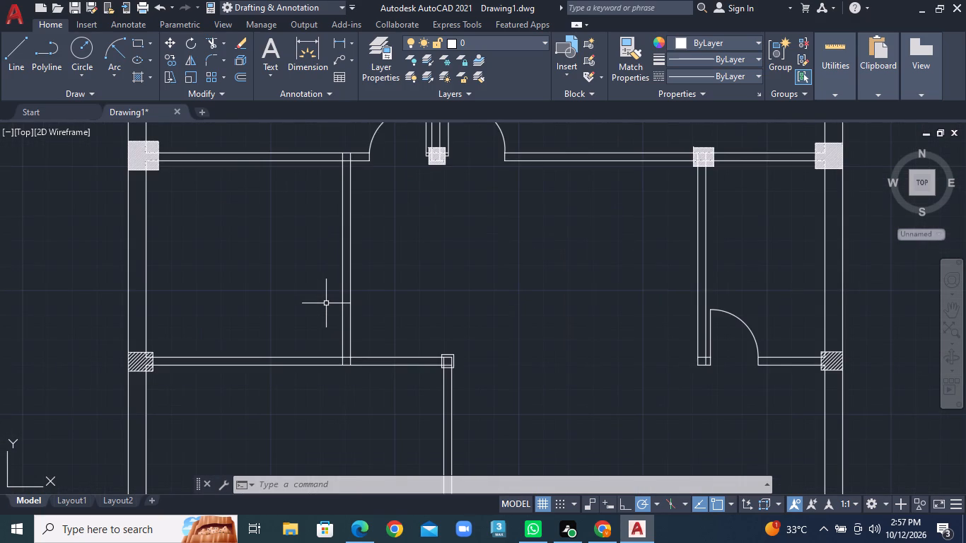
scroll(325, 302, "up", 1)
scroll(274, 255, "down", 1)
middle_click_drag(274, 255, 275, 279)
middle_click_drag(275, 286, 275, 288)
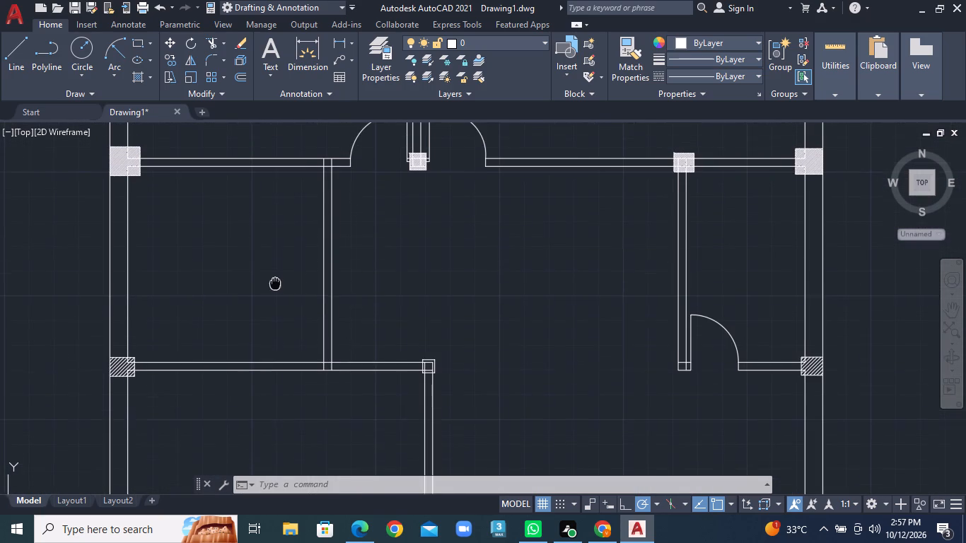
middle_click_drag(275, 288, 275, 293)
middle_click(275, 300)
left_click(24, 68)
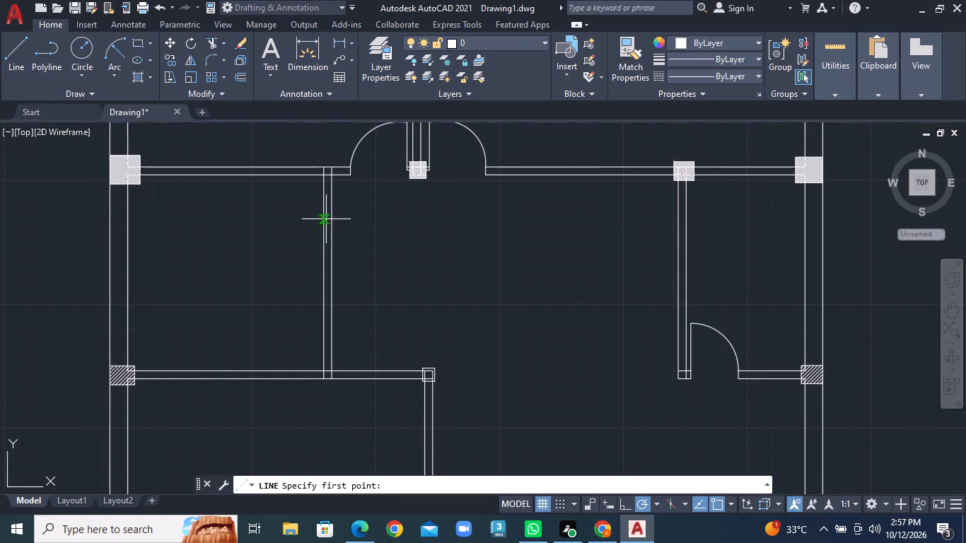
left_click(320, 317)
left_click(330, 317)
right_click(330, 317)
left_click(355, 325)
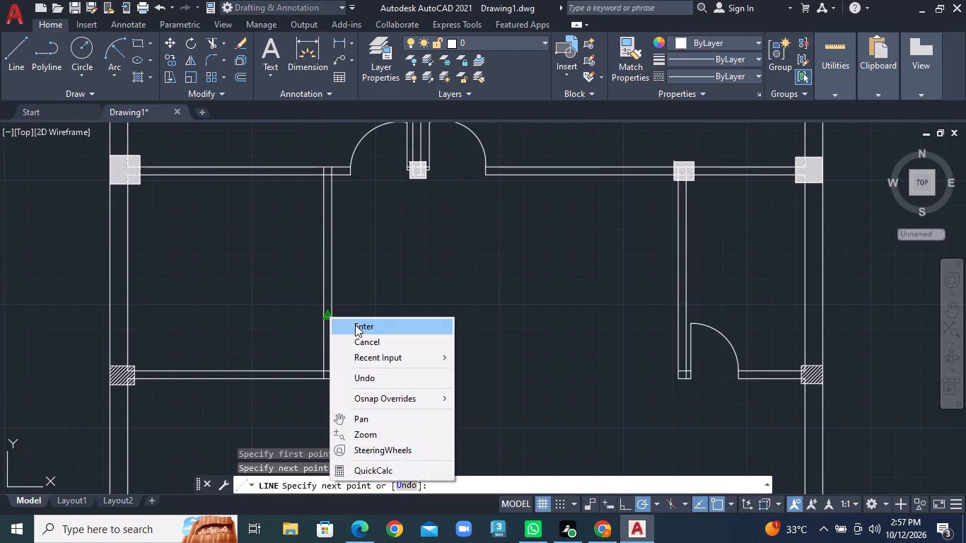
Offset the new jamb line in the small west room's east partition 2' upward.
left_click(238, 78)
scroll(362, 326, "up", 1)
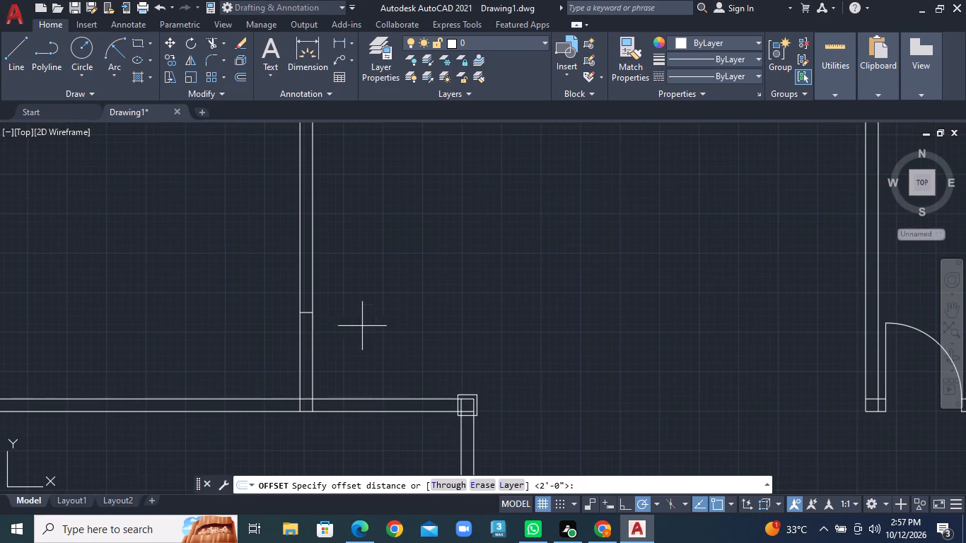
key("2")
key("apostrophe")
key("Return")
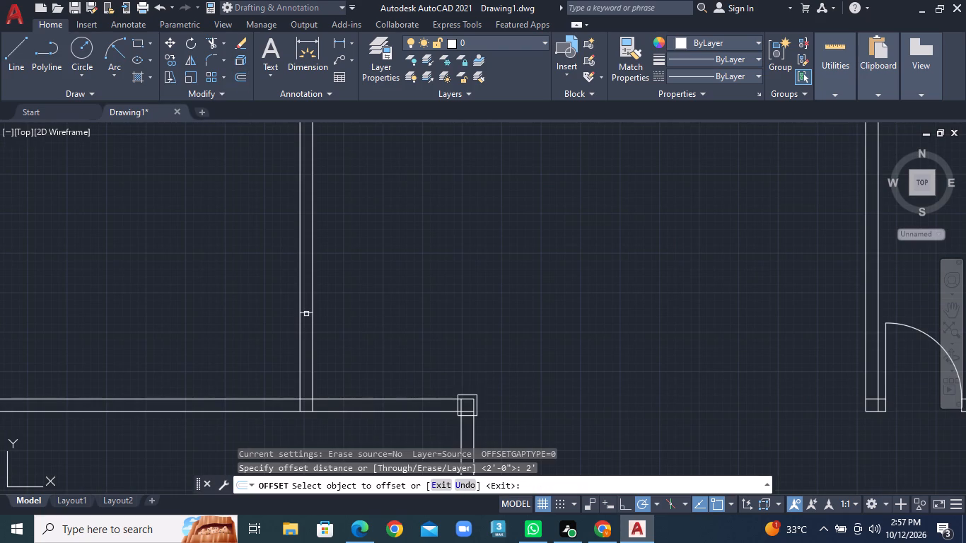
left_click(307, 313)
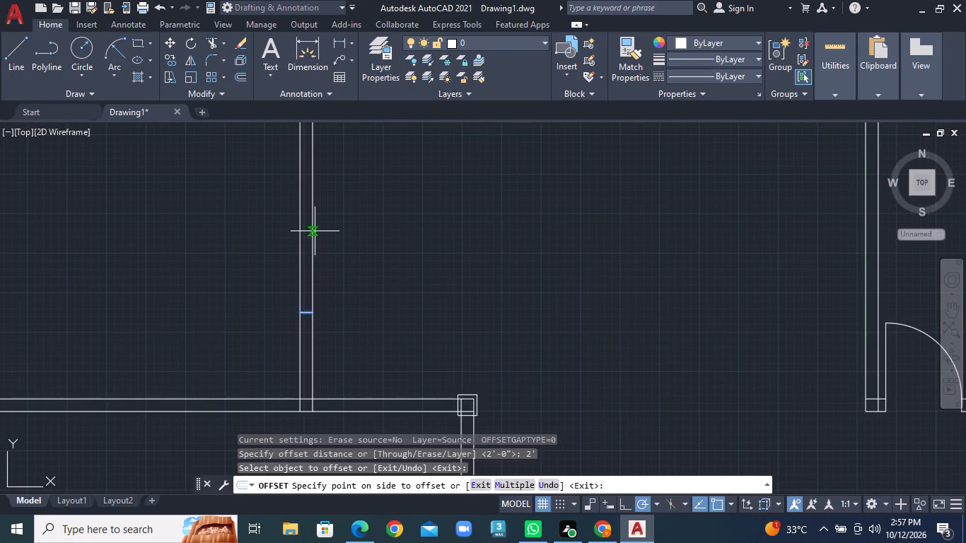
left_click(315, 228)
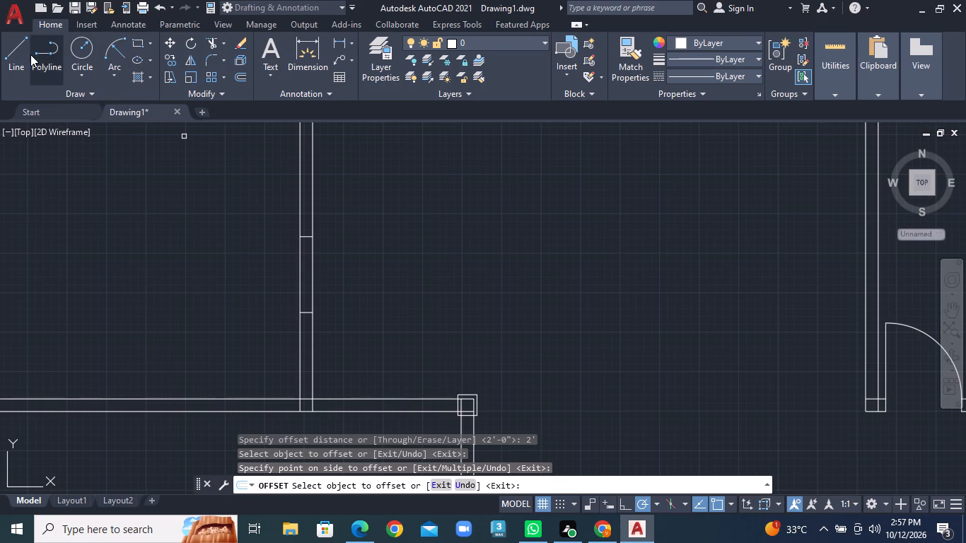
Draw a 2' door leaf line westward into the small west room from the lower jamb's west end.
left_click(16, 55)
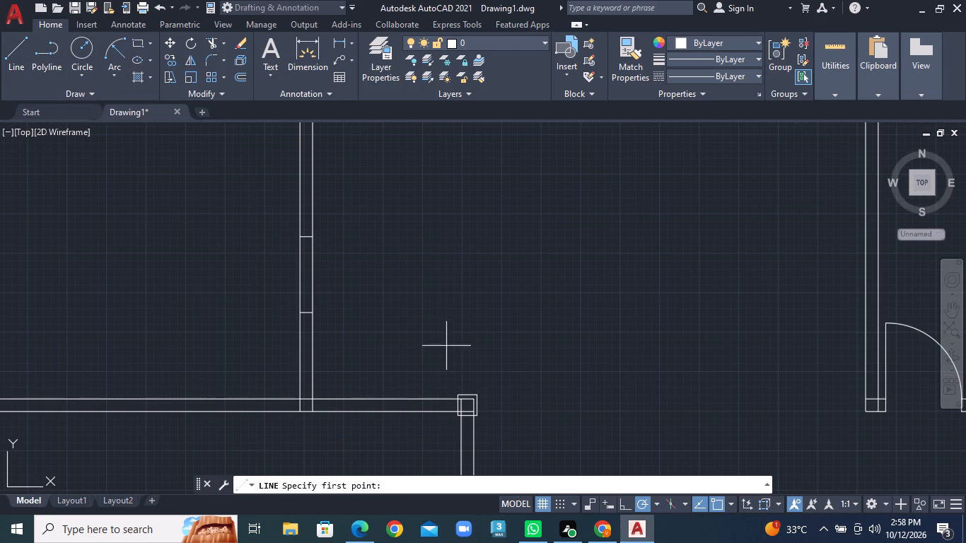
left_click(298, 315)
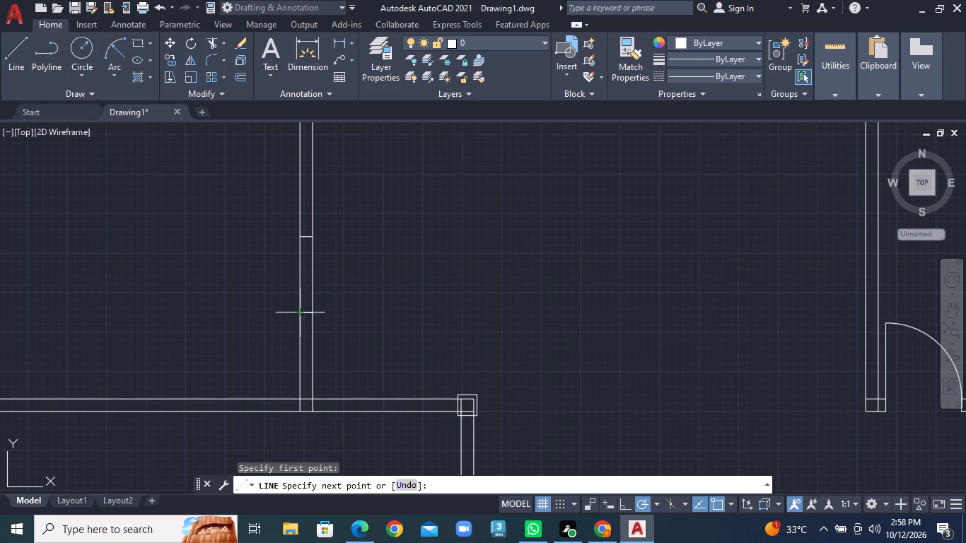
type("2'")
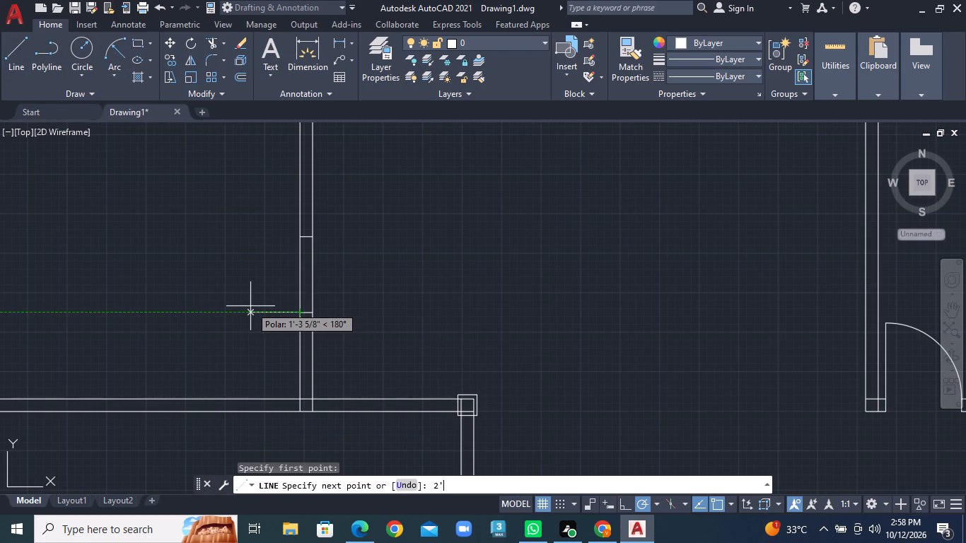
key("Return")
key("Escape")
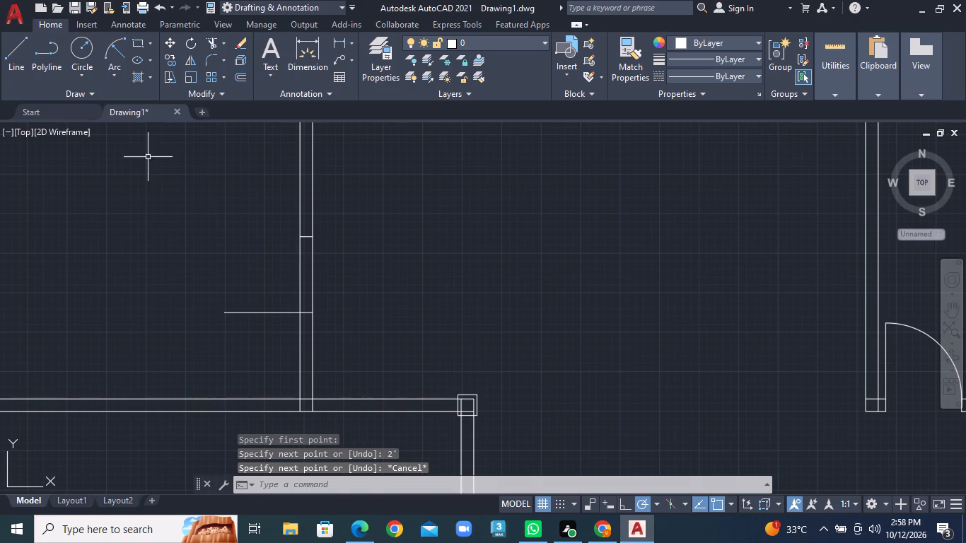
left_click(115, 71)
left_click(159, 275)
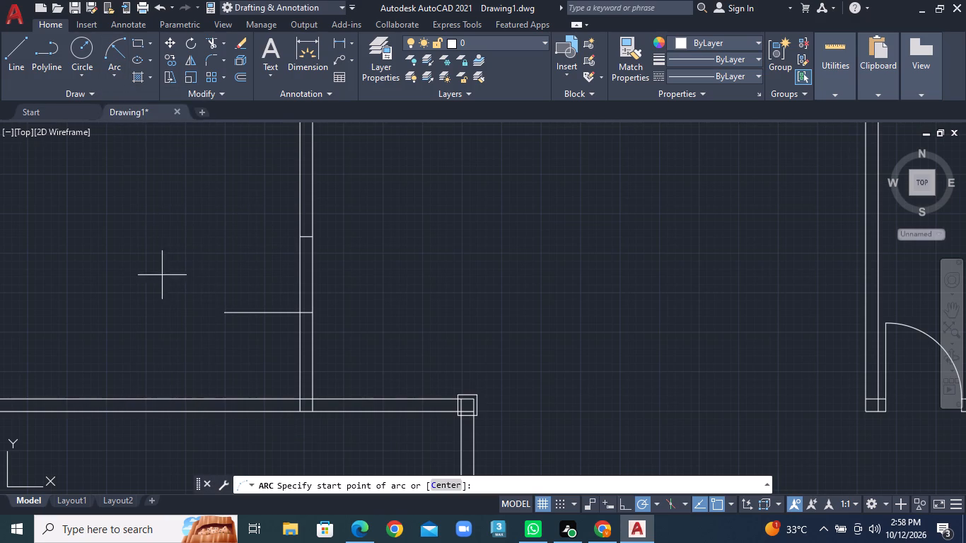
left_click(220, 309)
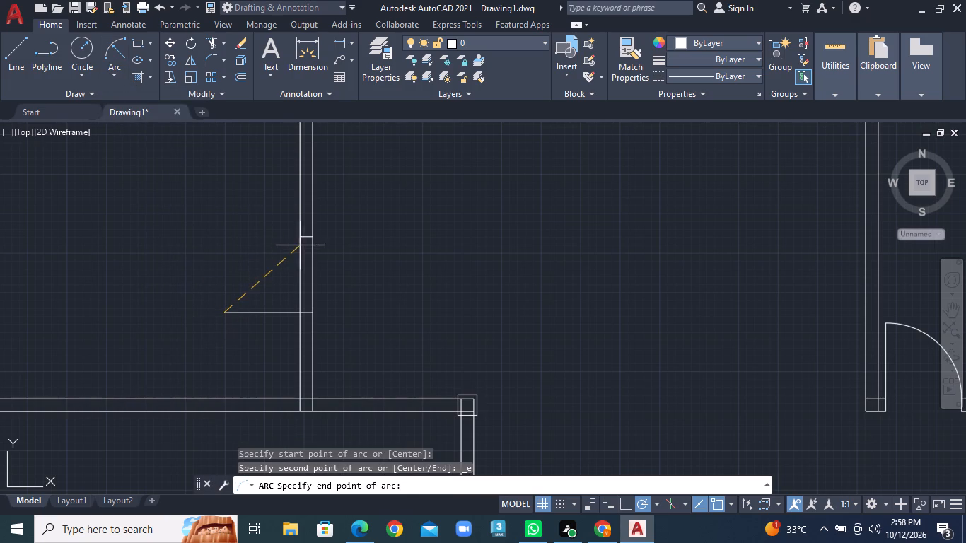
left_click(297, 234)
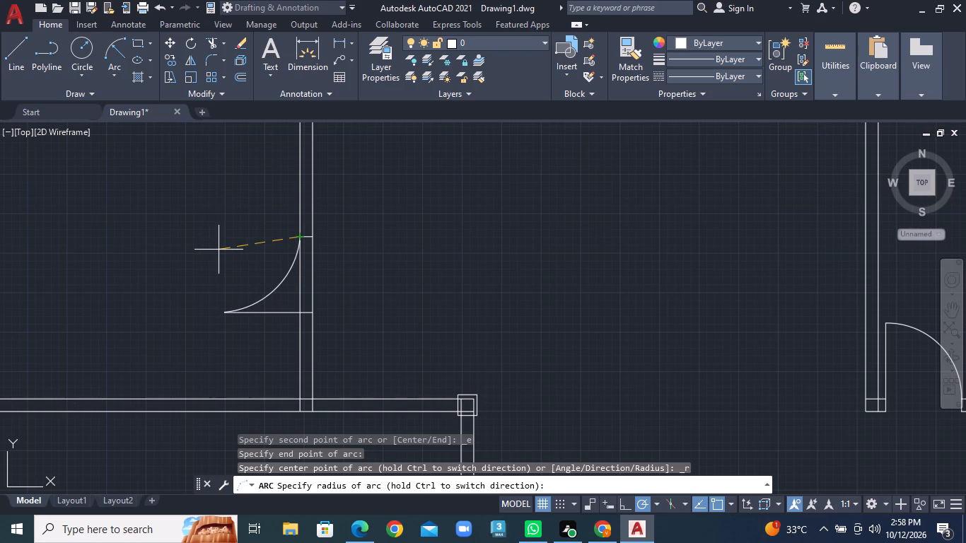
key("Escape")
Draw the small west room door's swing arc by start, end and radius, from the upper jamb's west end to the leaf's west end.
left_click(115, 66)
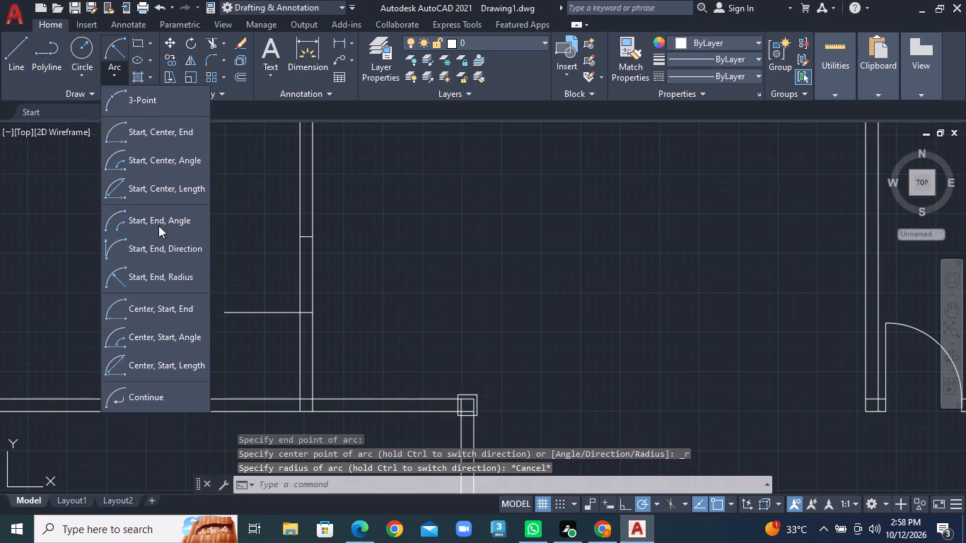
left_click(164, 271)
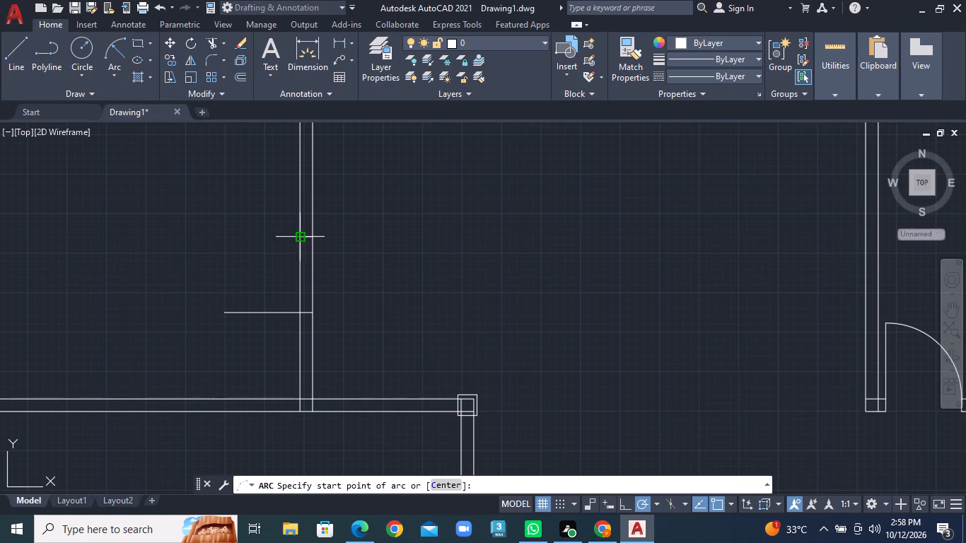
left_click(301, 235)
left_click(228, 310)
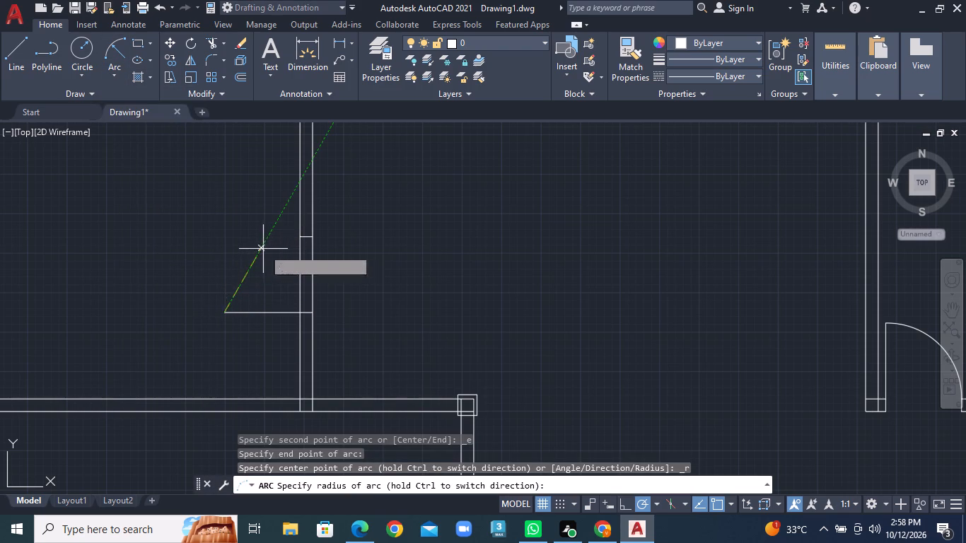
left_click(263, 249)
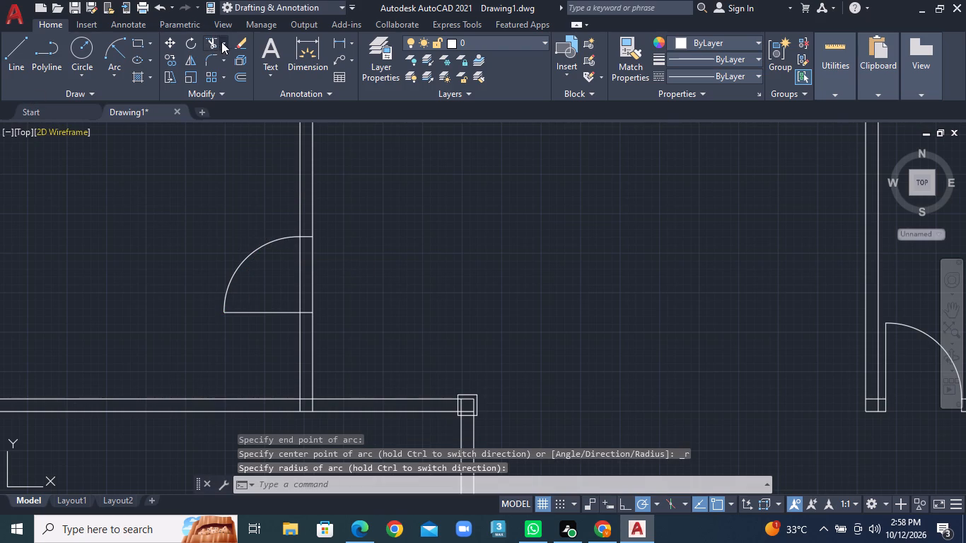
Trim both east partition lines between the two jambs to open the small west room's doorway.
left_click(223, 41)
left_click(242, 71)
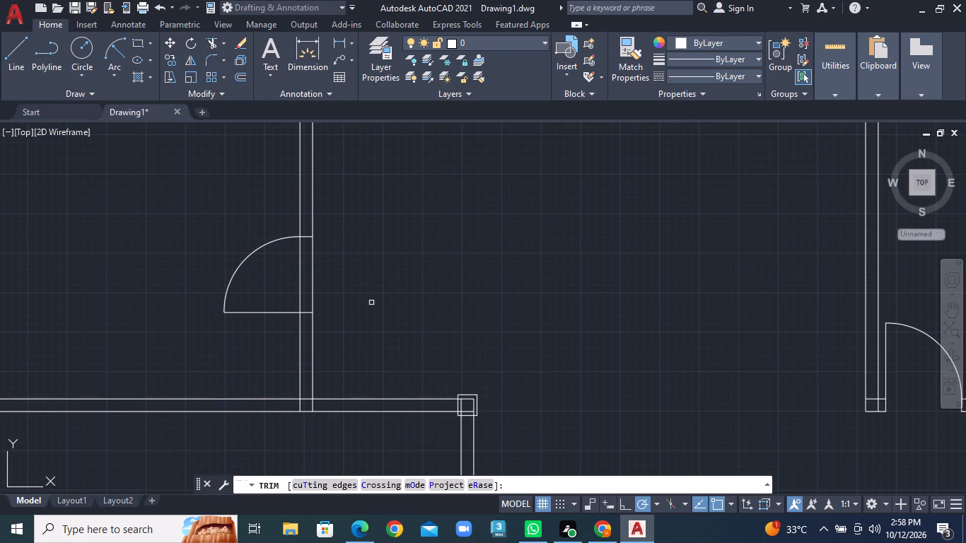
left_click(293, 286)
left_click(339, 286)
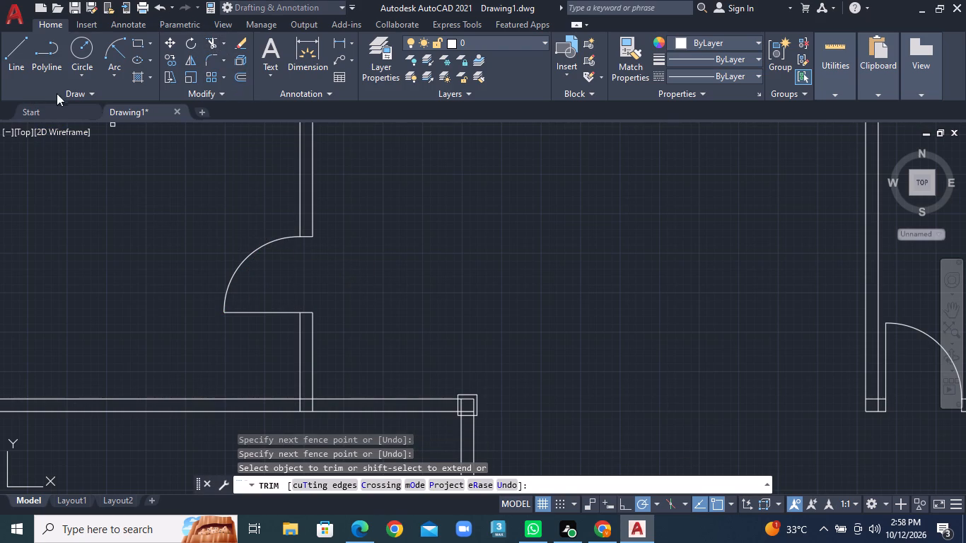
Draw short horizontal frame lines across the partition, one just below and one just above the small west room's door opening.
left_click(21, 62)
scroll(280, 276, "up", 2)
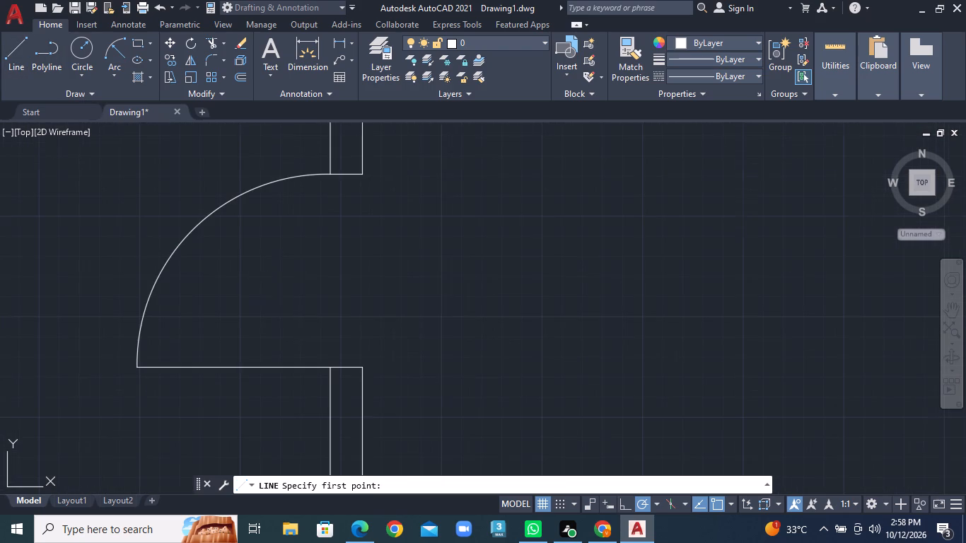
left_click(328, 383)
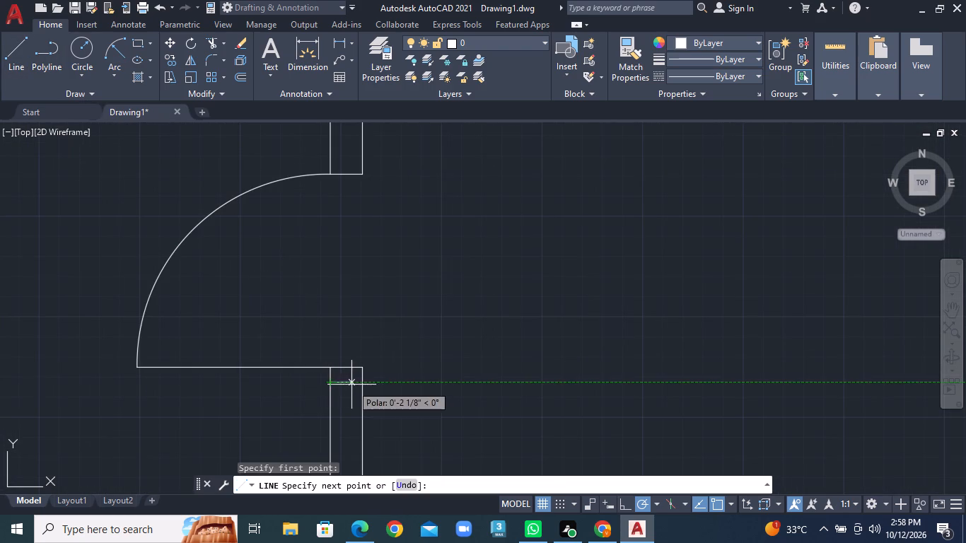
left_click(363, 385)
right_click(363, 385)
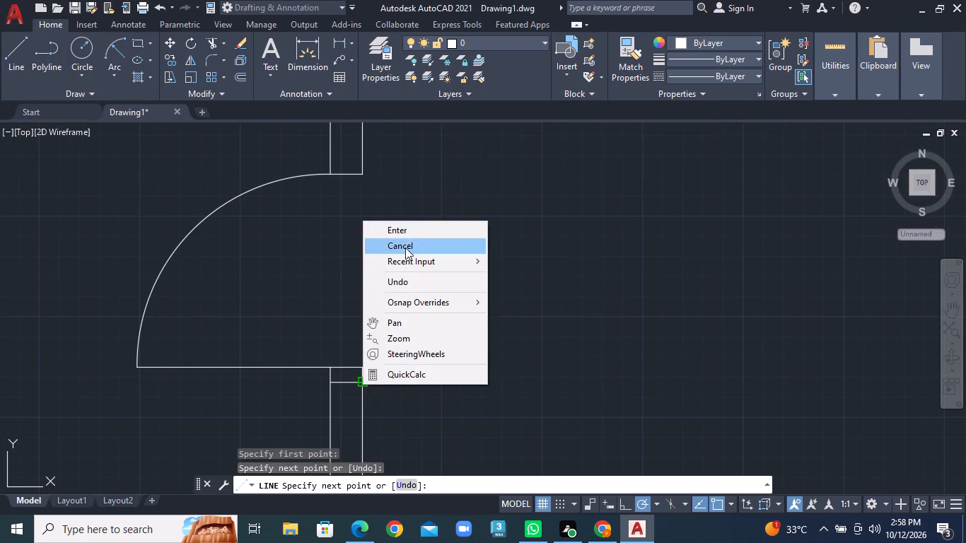
left_click(408, 234)
left_click(8, 45)
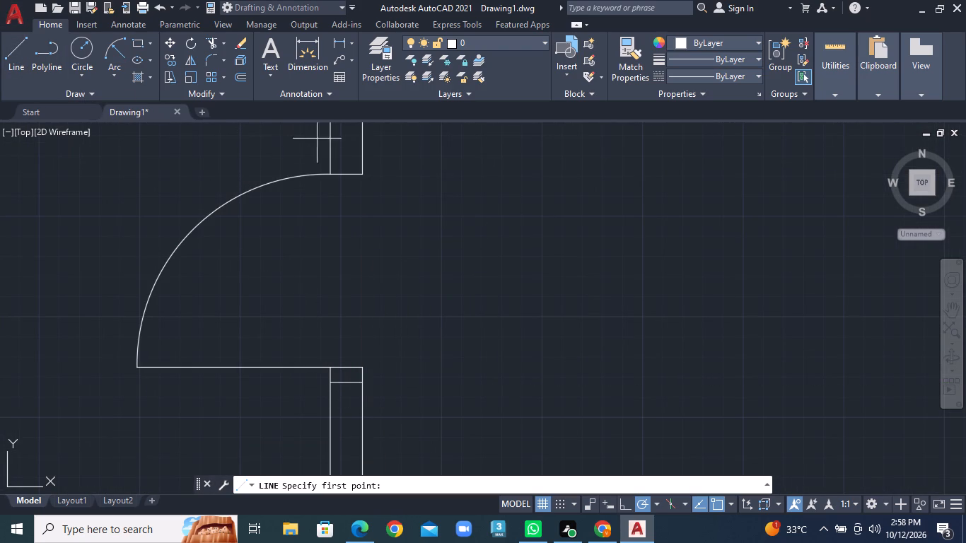
left_click(329, 156)
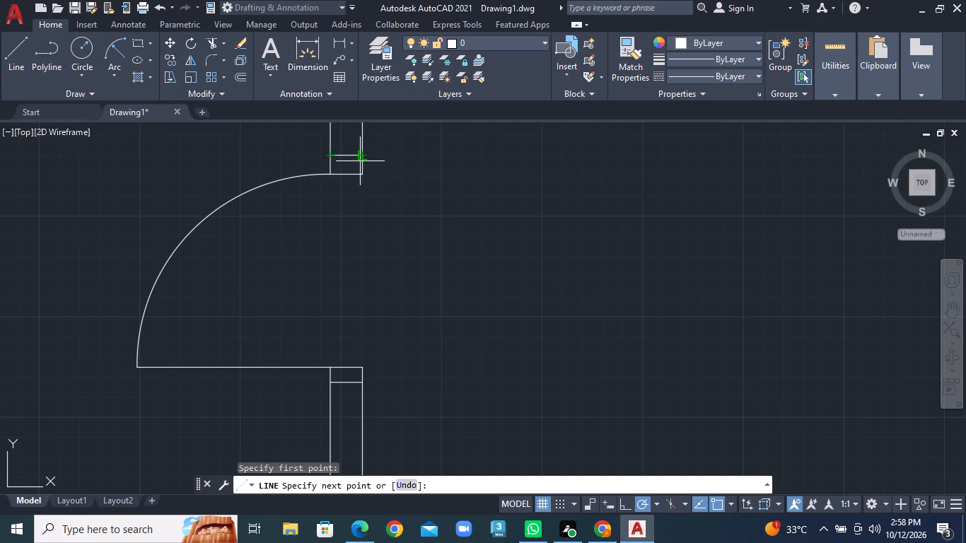
left_click(364, 159)
right_click(364, 159)
left_click(385, 173)
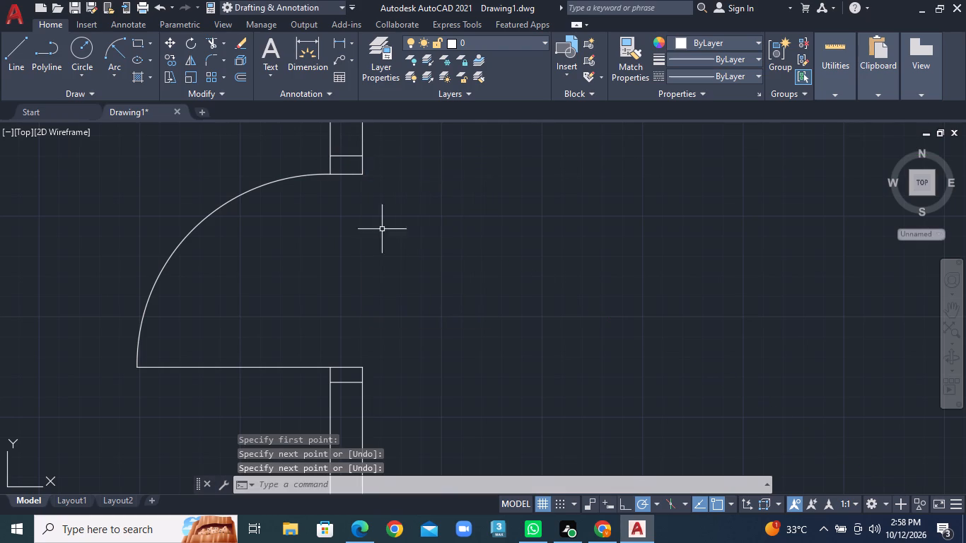
Draw a 2' door leaf line westward from the upper-left corner of the hatched column at the larger west room's southeast corner.
scroll(383, 234, "down", 2)
middle_click(407, 303)
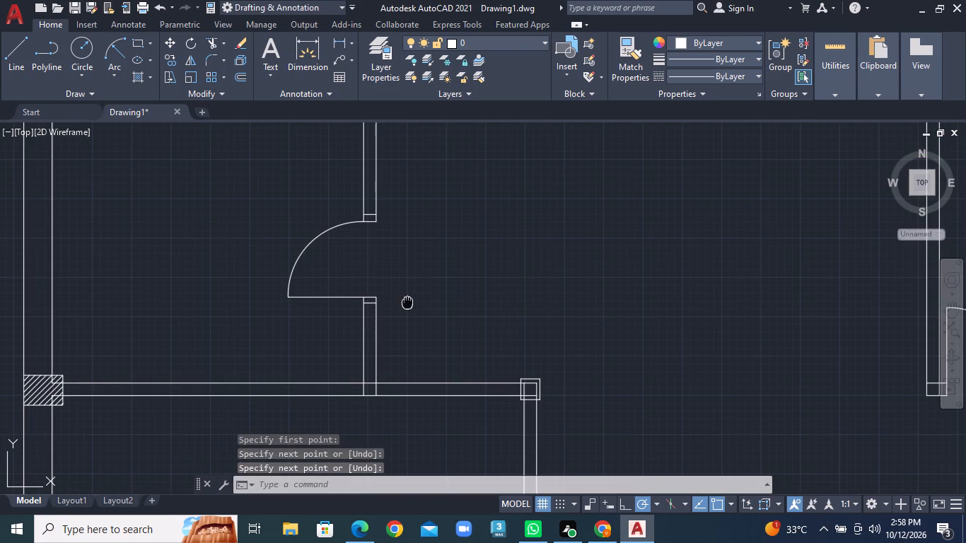
middle_click(436, 276)
scroll(462, 276, "down", 1)
middle_click_drag(454, 334, 443, 199)
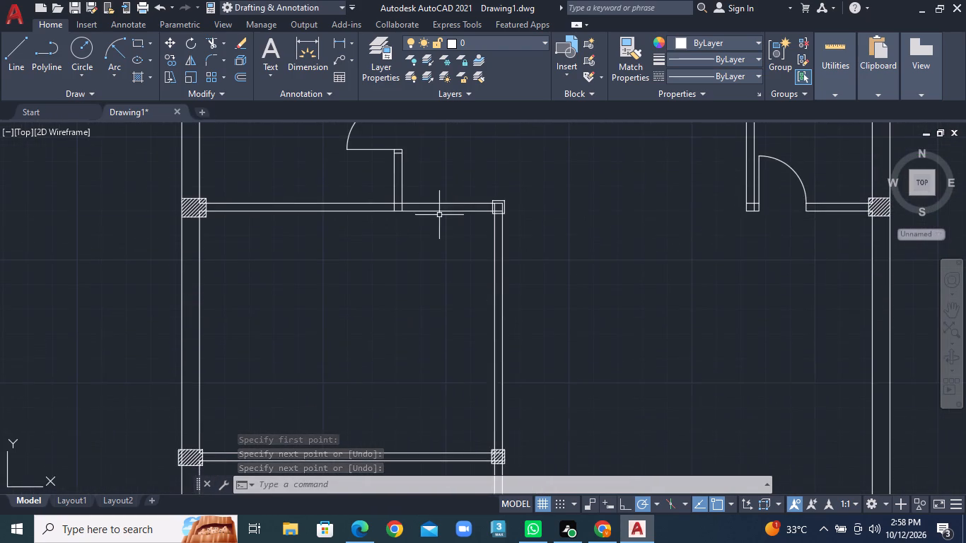
middle_click_drag(457, 286, 383, 184)
left_click(14, 63)
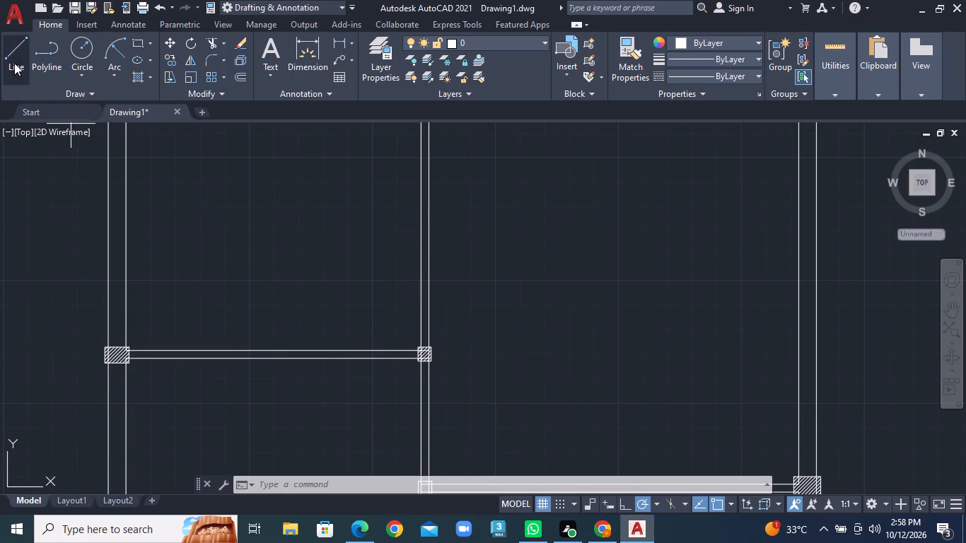
scroll(397, 370, "up", 1)
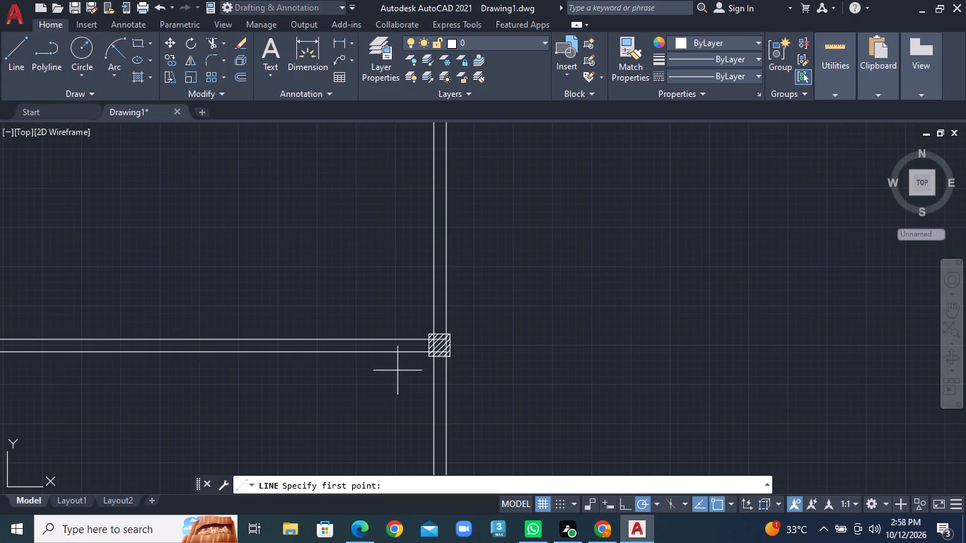
left_click(426, 333)
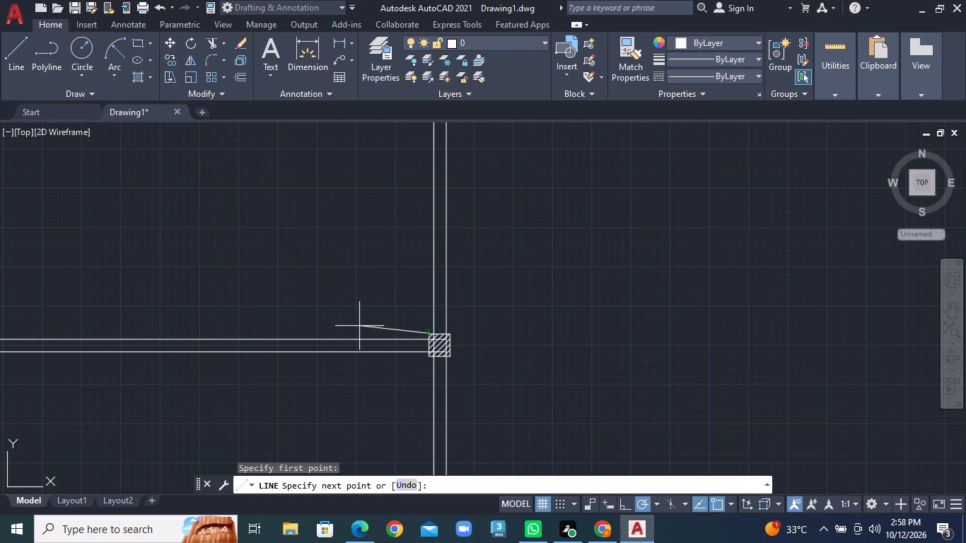
type("2'")
key("Return")
key("Escape")
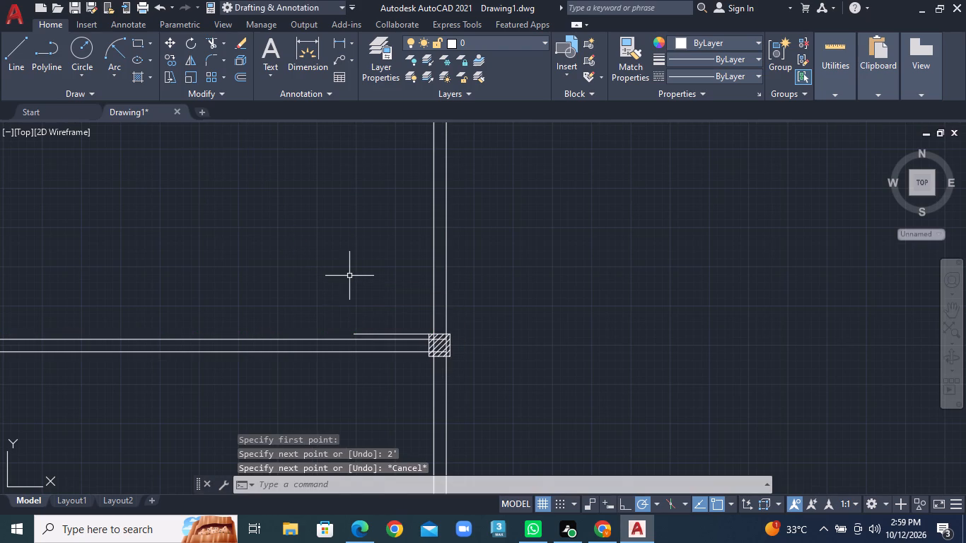
Offset the top edge of that hatched column 2' upward to mark the upper jamb.
left_click(238, 78)
type("2'")
key("Return")
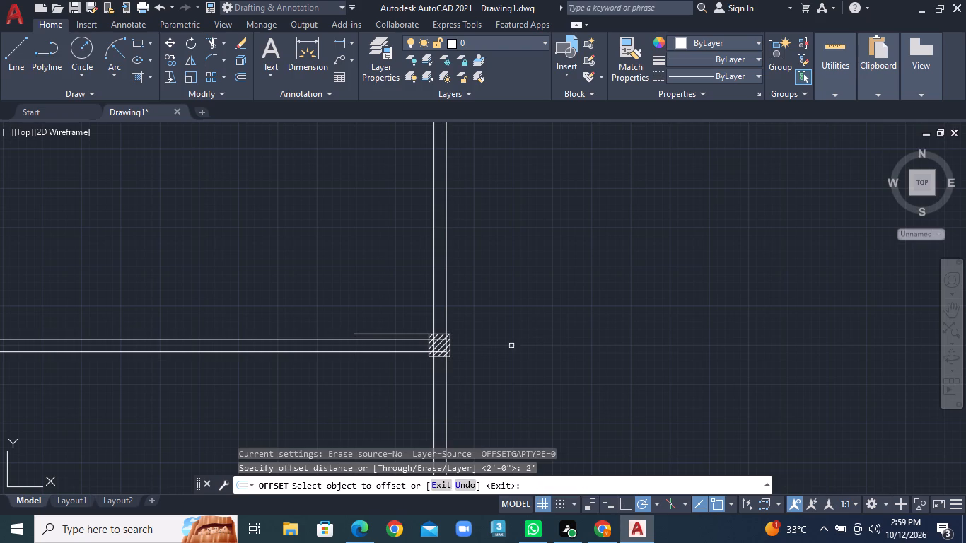
left_click(437, 332)
left_click(445, 290)
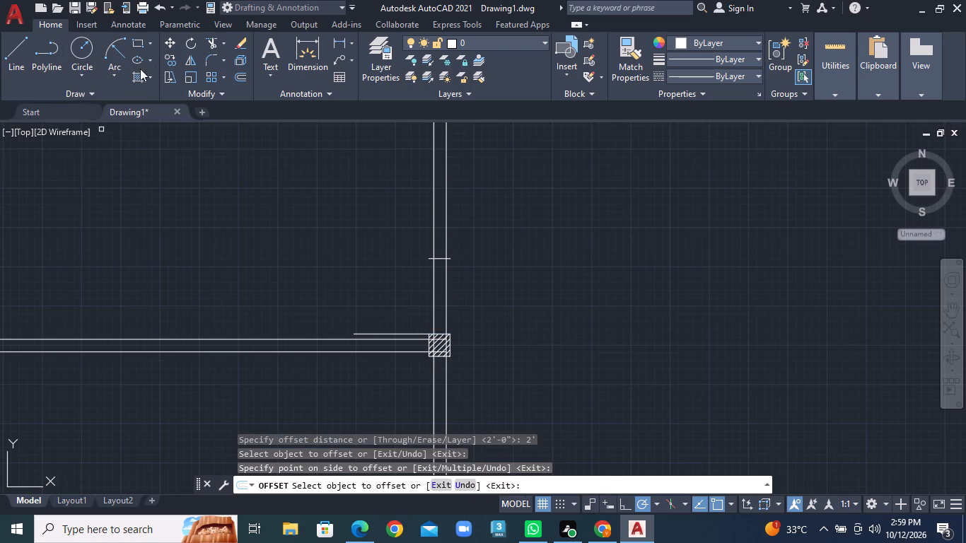
Trim the new jamb line's ends that overhang both sides of the vertical partition.
left_click(226, 42)
left_click(234, 69)
scroll(464, 233, "up", 3)
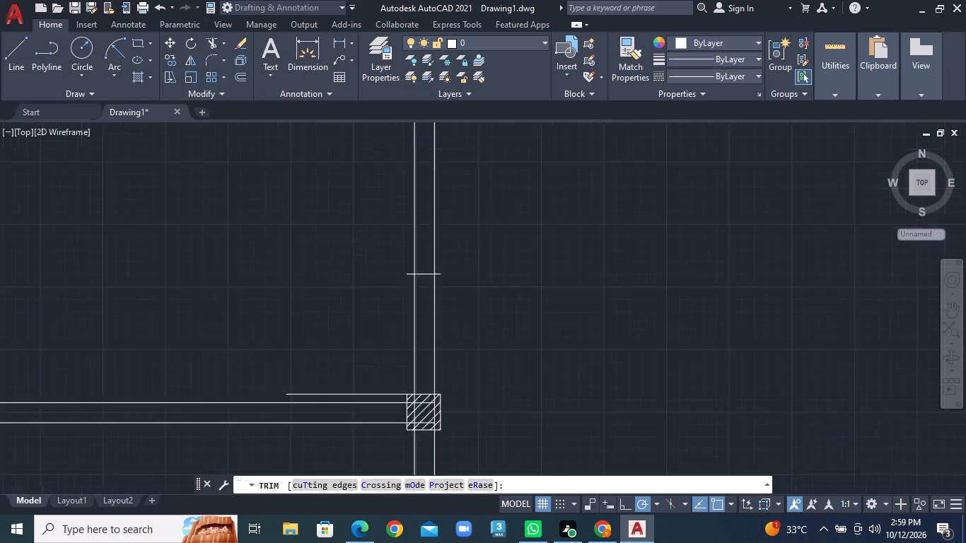
left_click(422, 295)
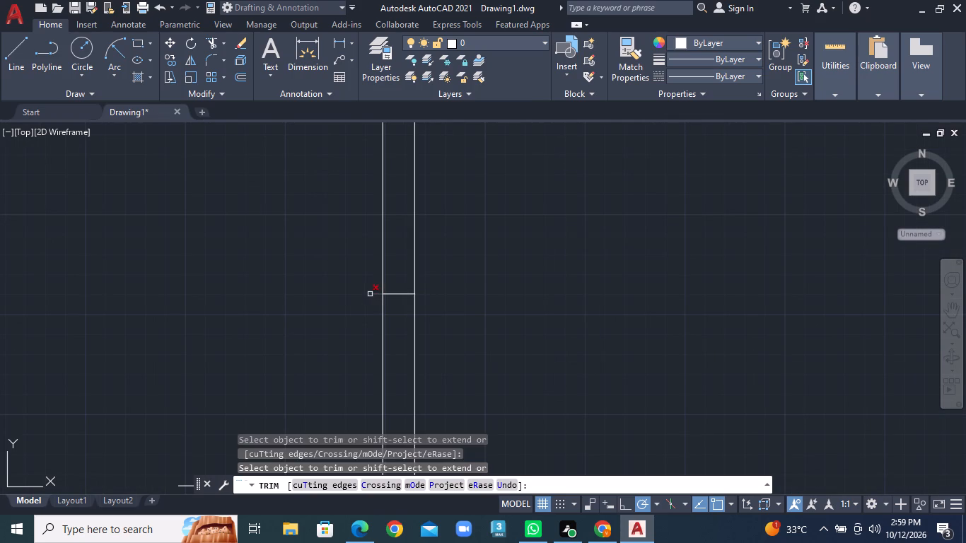
left_click(370, 294)
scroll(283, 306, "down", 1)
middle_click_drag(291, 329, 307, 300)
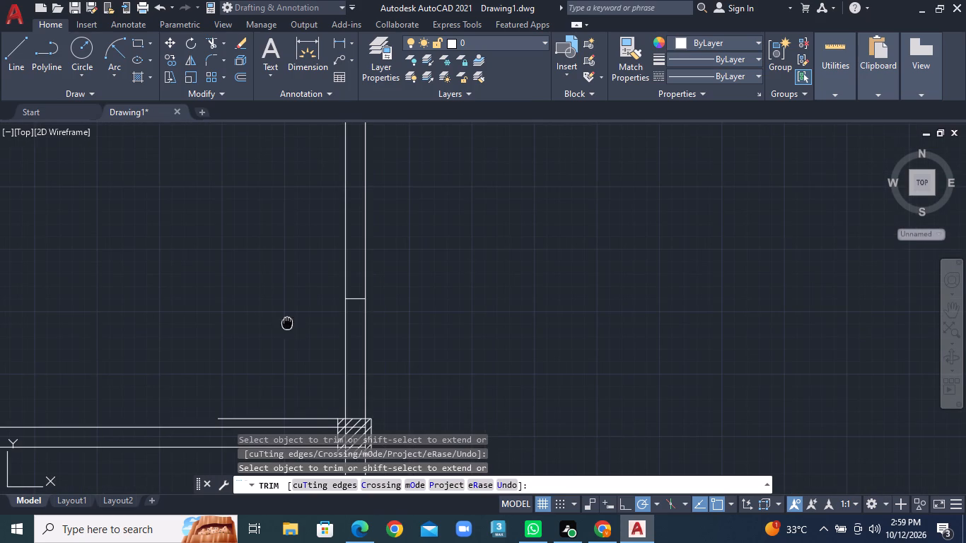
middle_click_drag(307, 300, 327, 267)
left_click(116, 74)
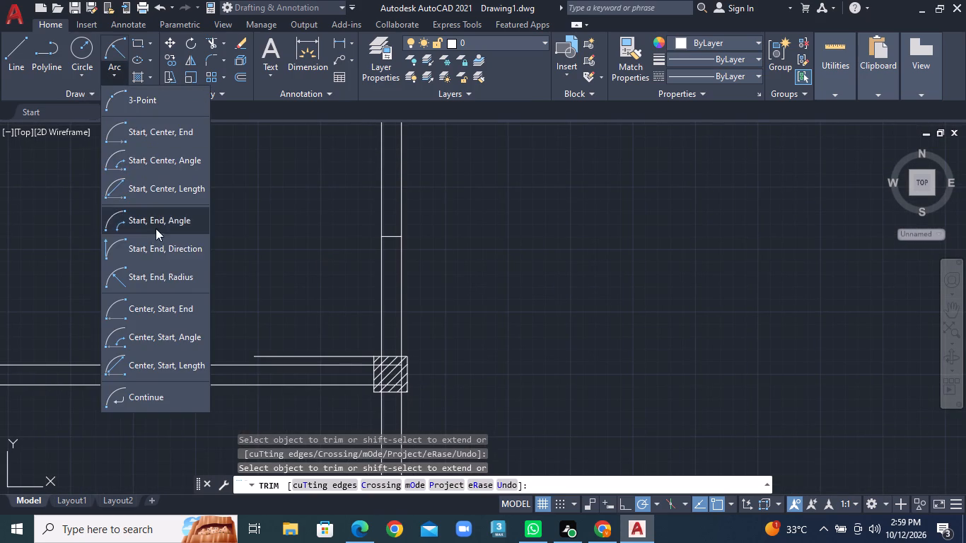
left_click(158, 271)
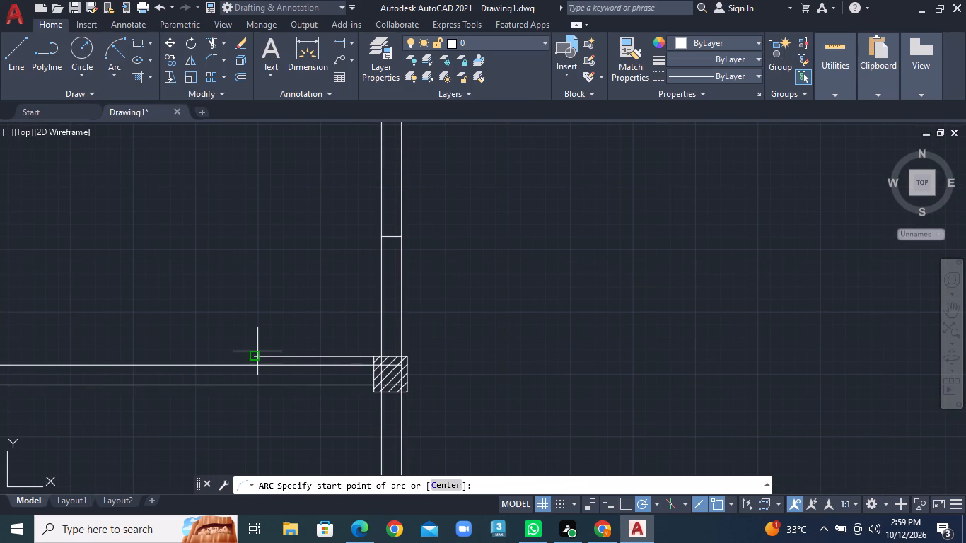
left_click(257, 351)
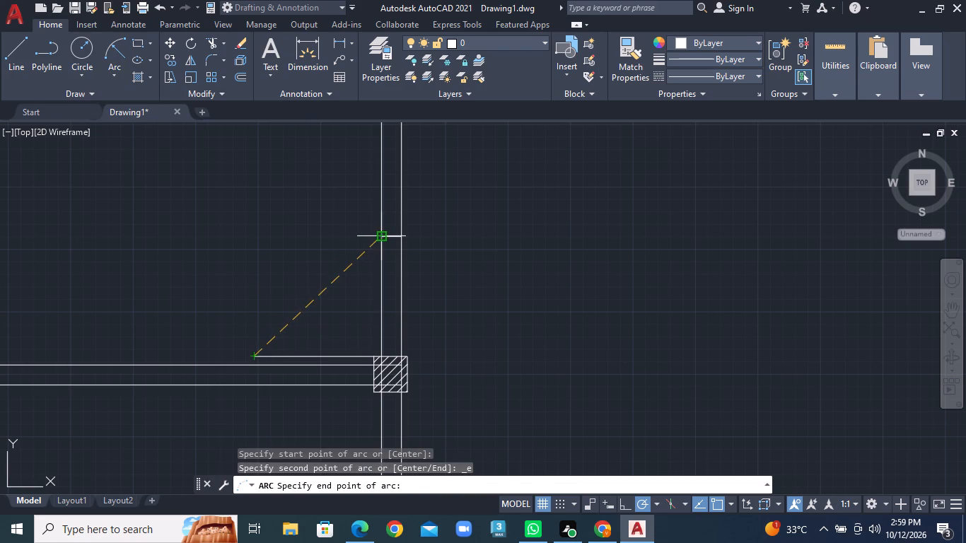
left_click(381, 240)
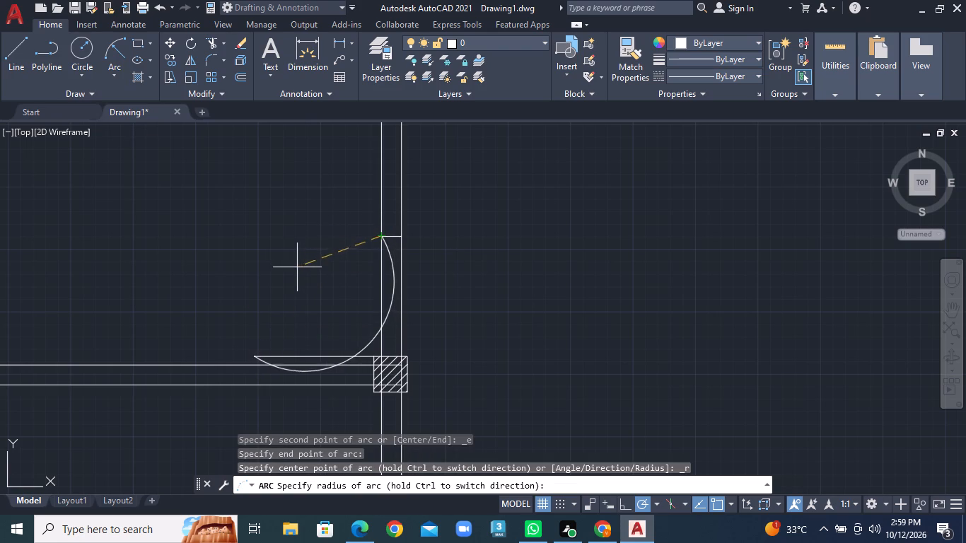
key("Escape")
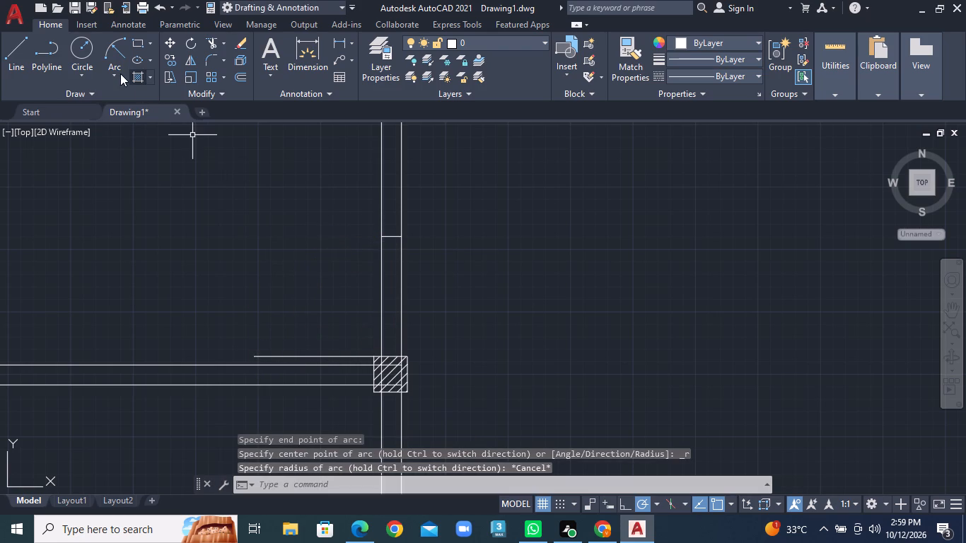
Draw a start-end-radius door swing arc, radius about 2', from the upper jamb's west end to the leaf's free end at the larger west room.
left_click(120, 74)
left_click(160, 279)
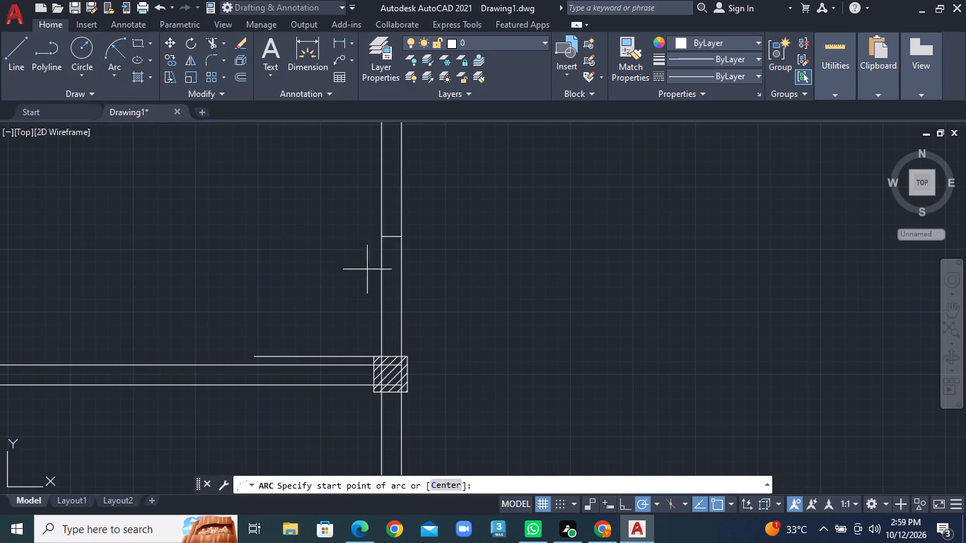
left_click(383, 238)
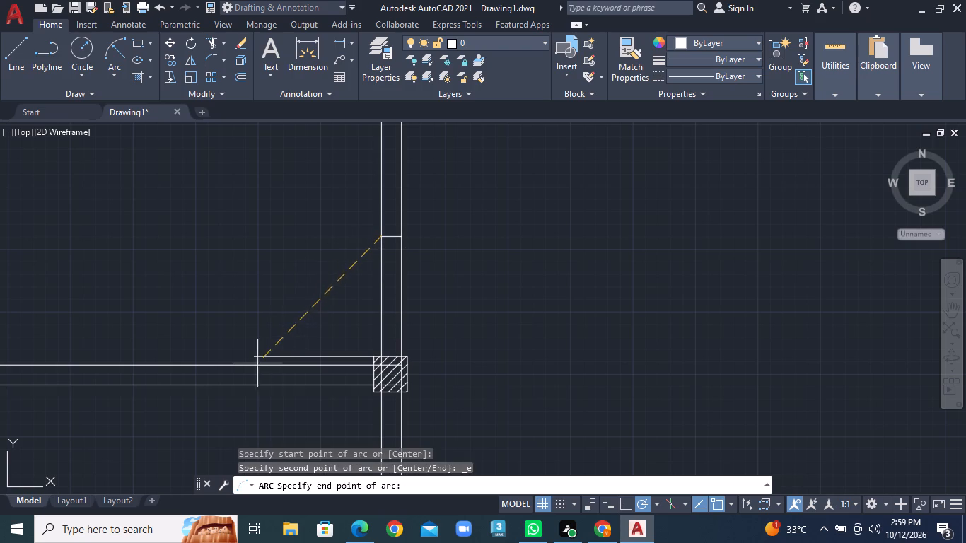
left_click(258, 356)
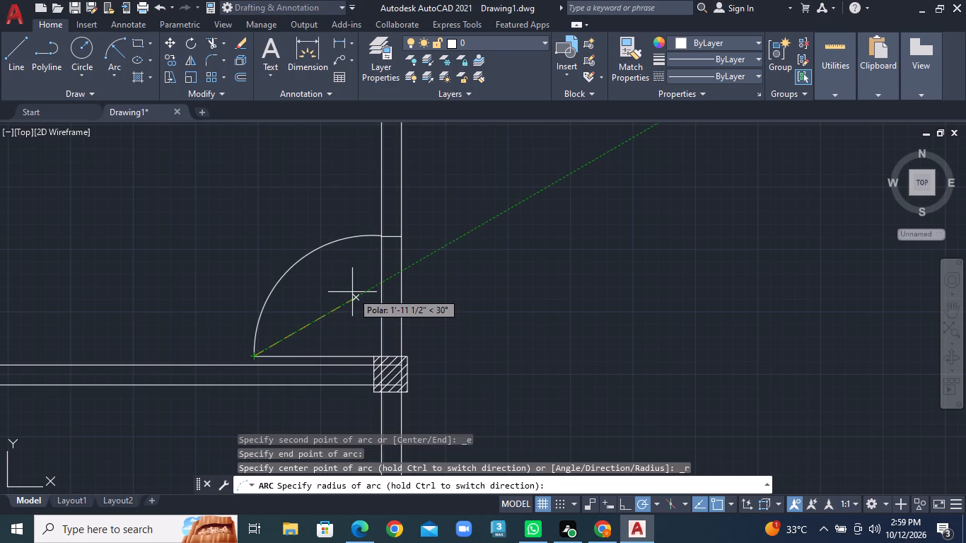
left_click(356, 288)
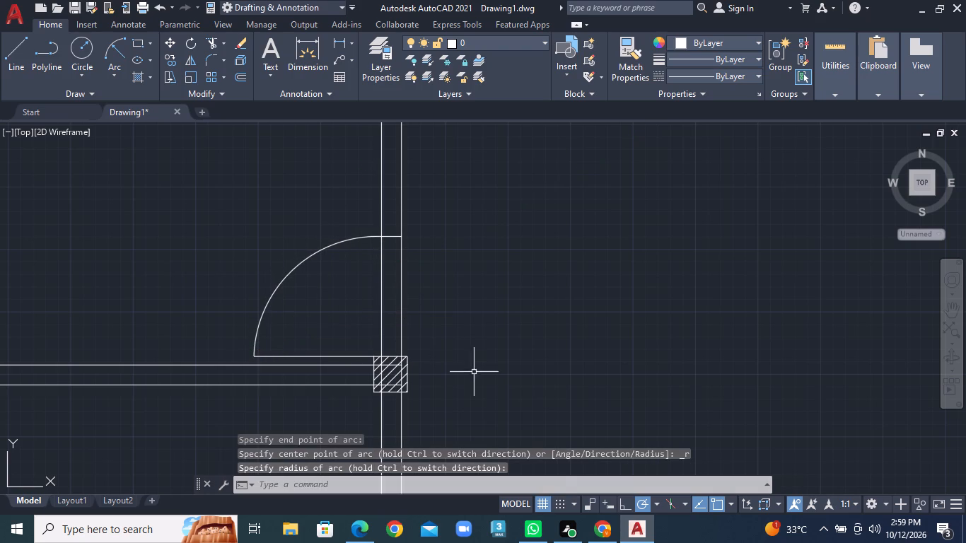
Trim both vertical partition lines between the upper jamb and the hatched column to open the larger west room's doorway.
left_click(227, 40)
left_click(229, 59)
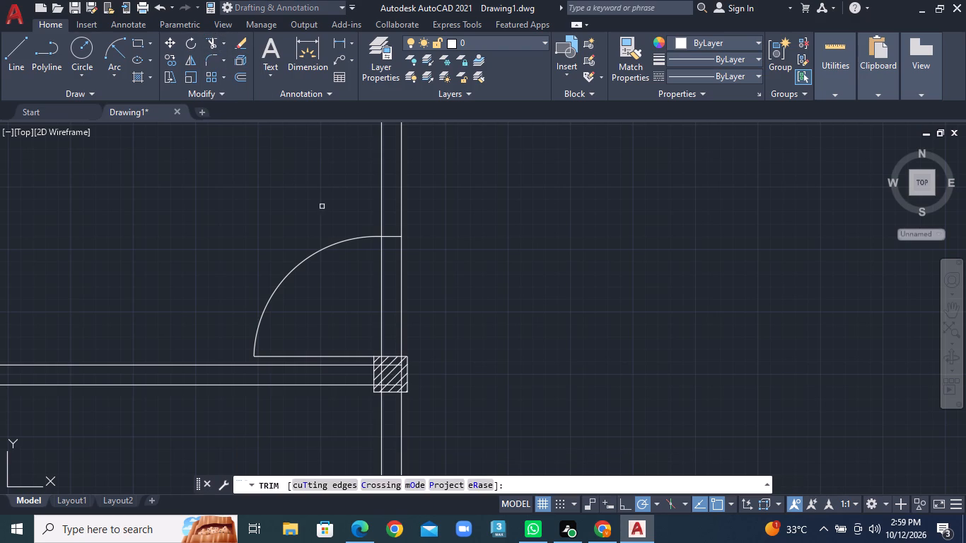
left_click(361, 284)
left_click(482, 294)
Draw a jamb line across the southeast room's north partition, just east of the unhatched column, and extend it 2' upward as a door leaf.
scroll(482, 294, "down", 2)
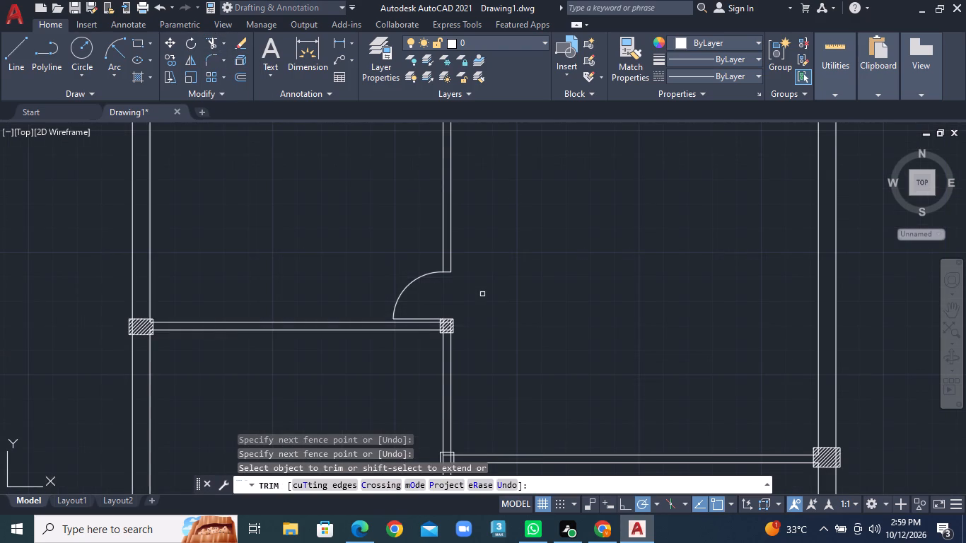
scroll(460, 298, "down", 3)
middle_click_drag(512, 358, 475, 309)
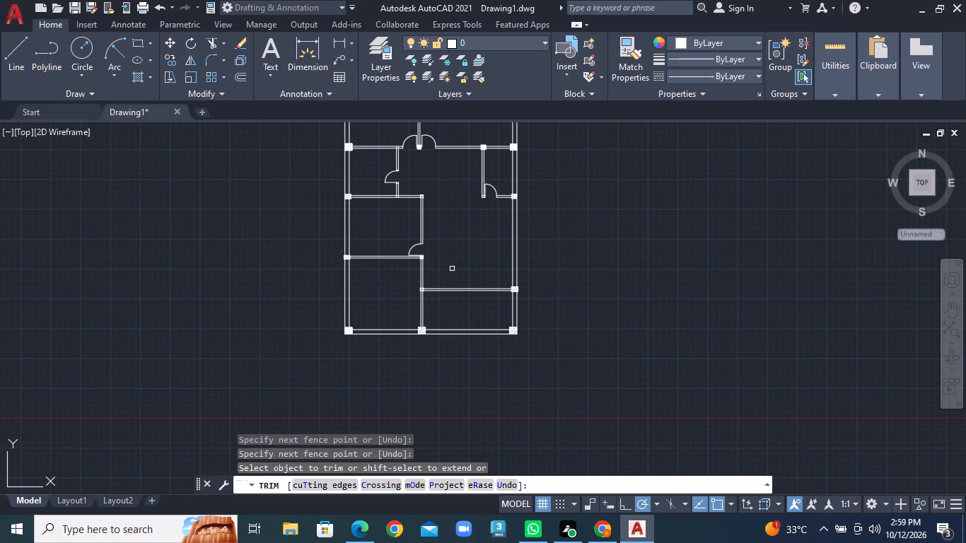
scroll(445, 279, "up", 1)
scroll(445, 279, "down", 1)
scroll(445, 279, "up", 4)
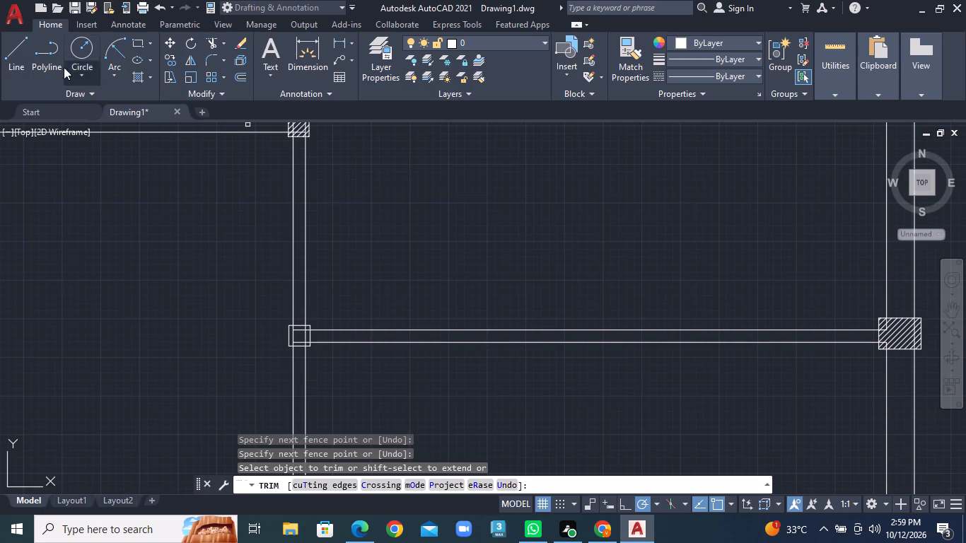
left_click(18, 65)
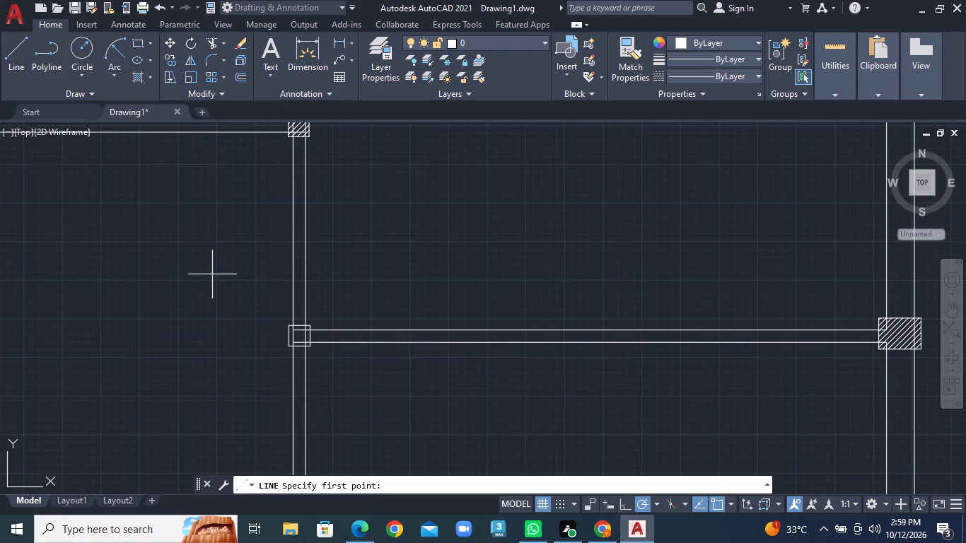
left_click(356, 342)
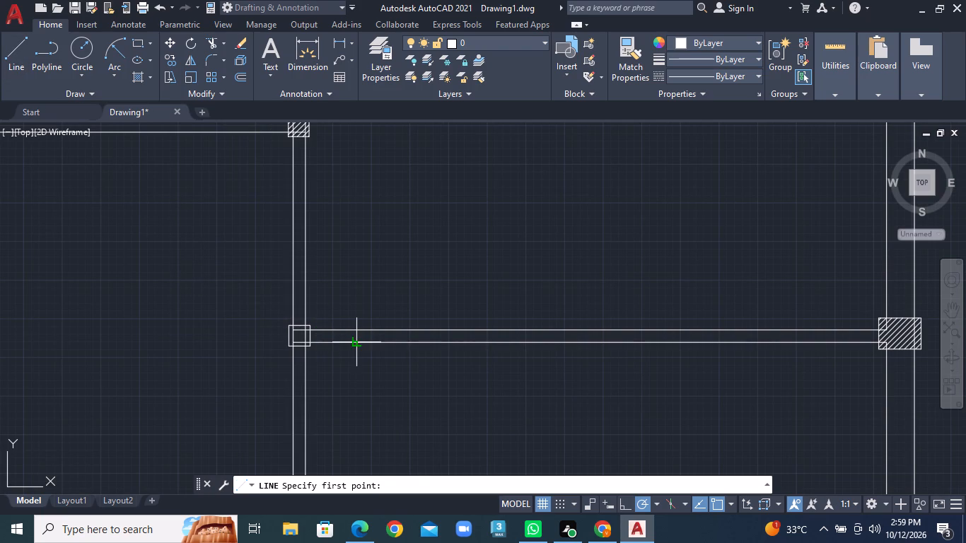
left_click(359, 327)
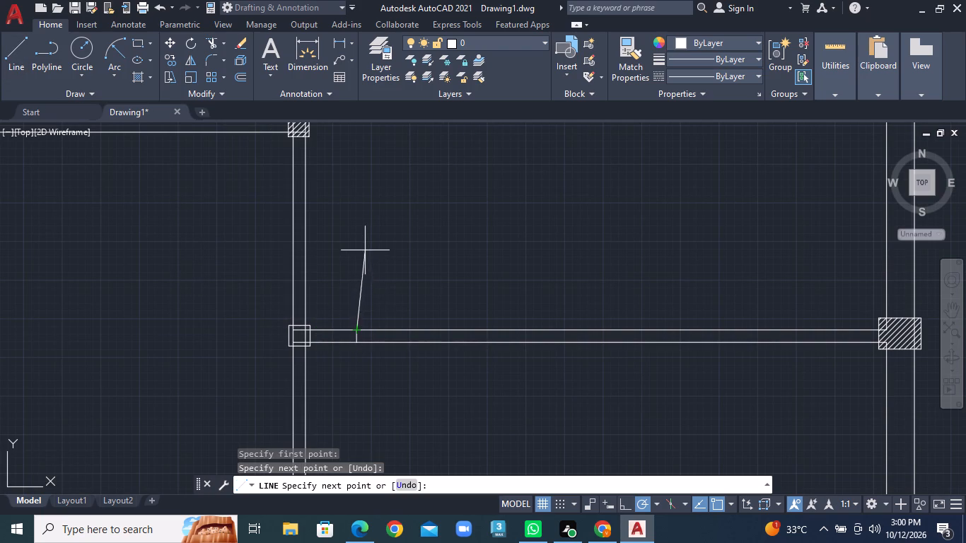
key("apostrophe")
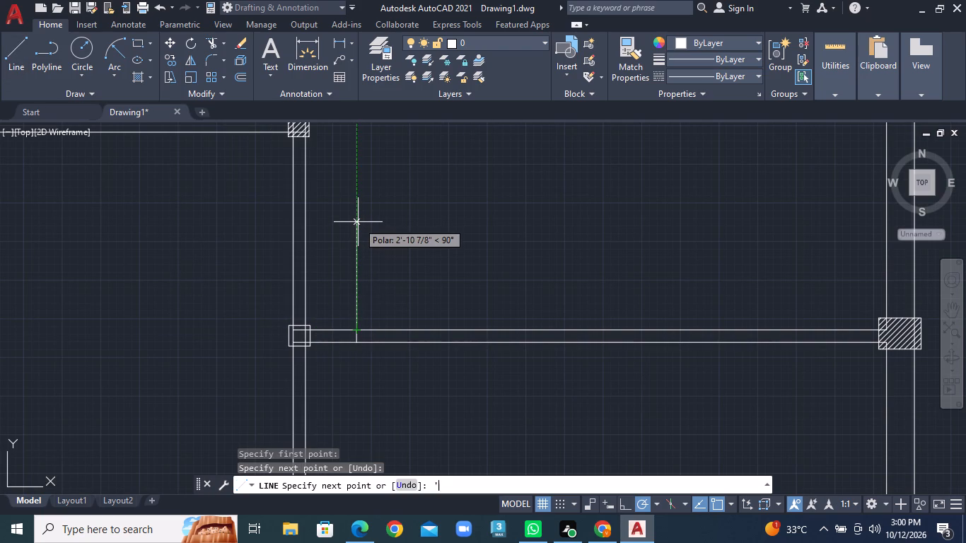
key("BackSpace")
type("2'")
key("Return")
right_click(358, 222)
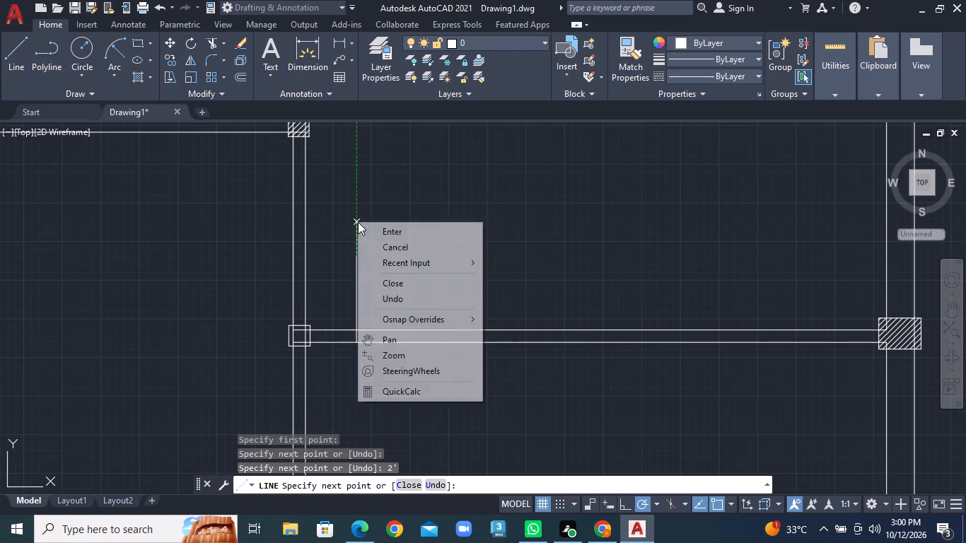
left_click(392, 228)
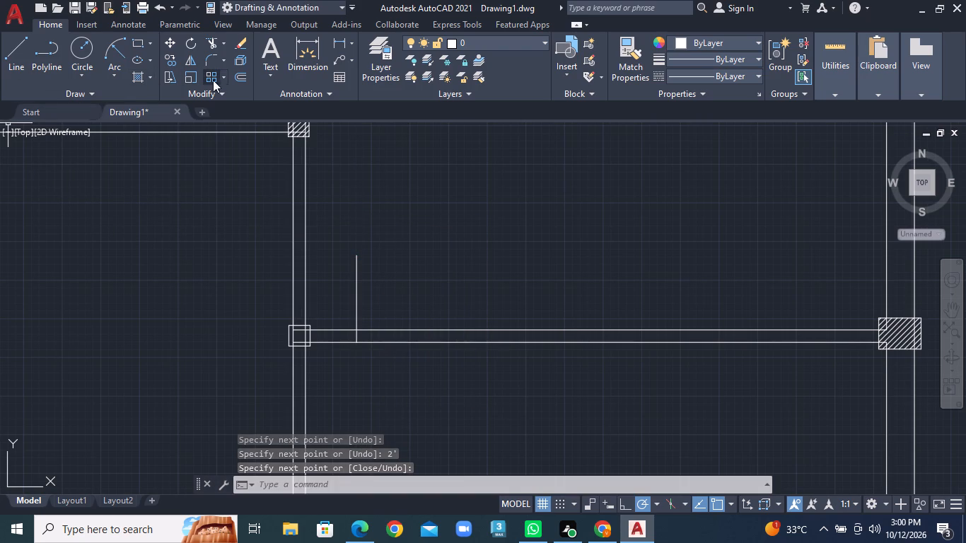
Offset the jamb line eastward by 2' twice to mark the double door's centre and its east jamb.
left_click(235, 77)
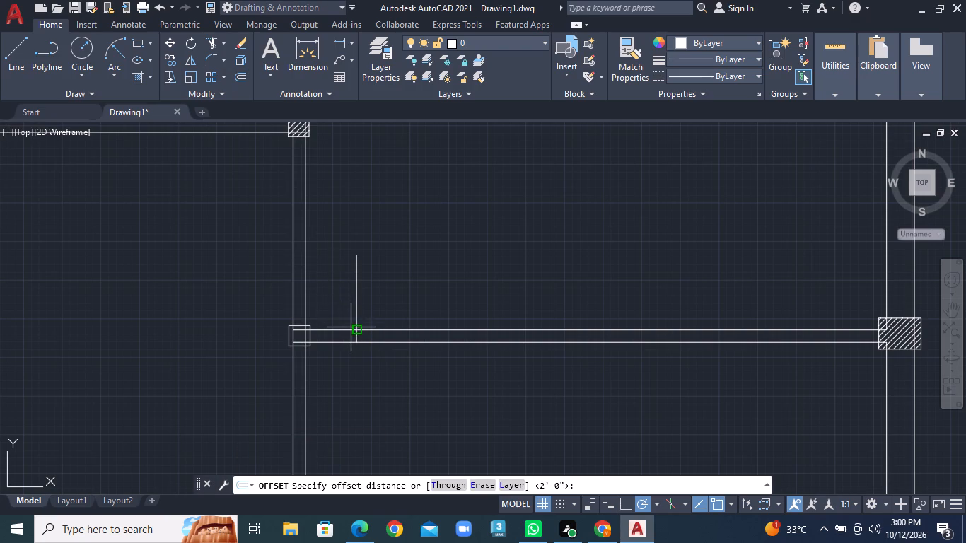
type("2'")
key("Return")
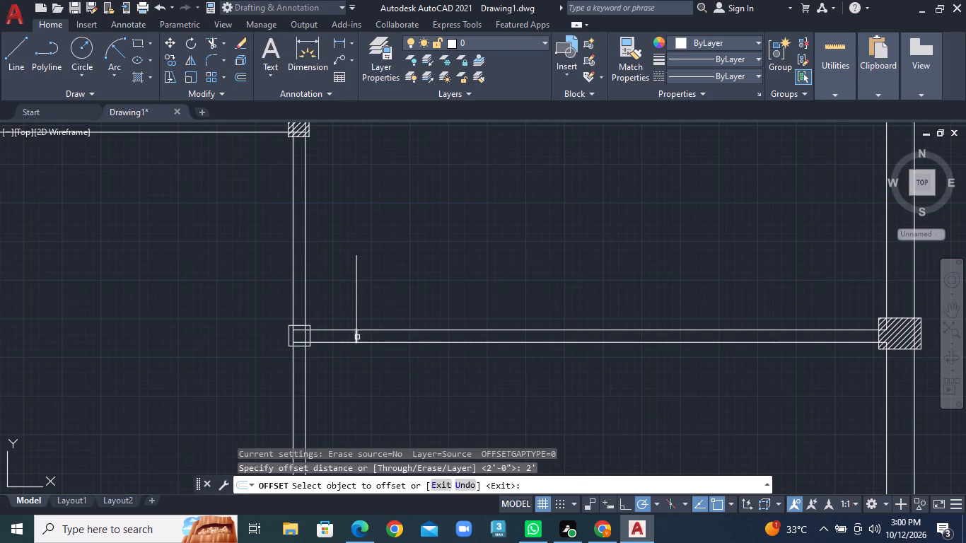
left_click(357, 337)
left_click(425, 337)
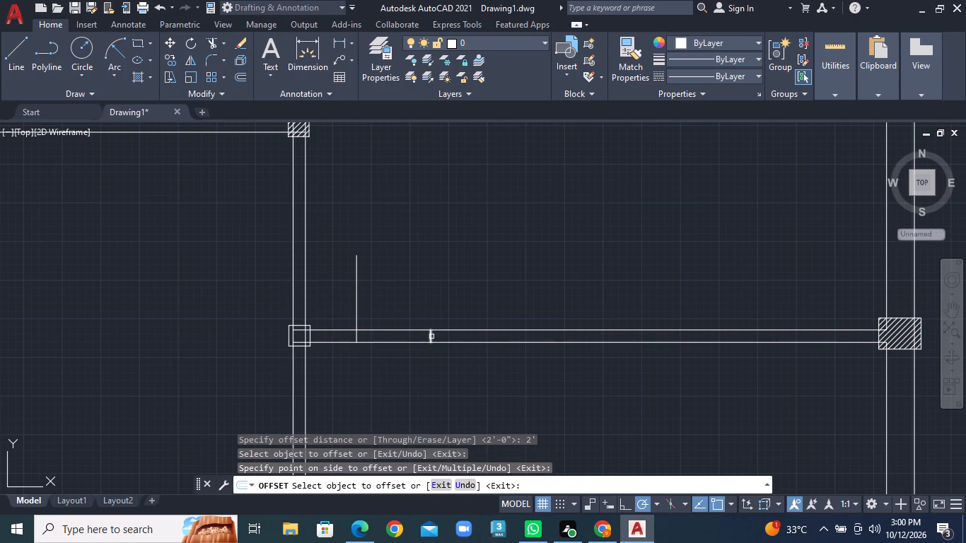
left_click(431, 337)
left_click(496, 339)
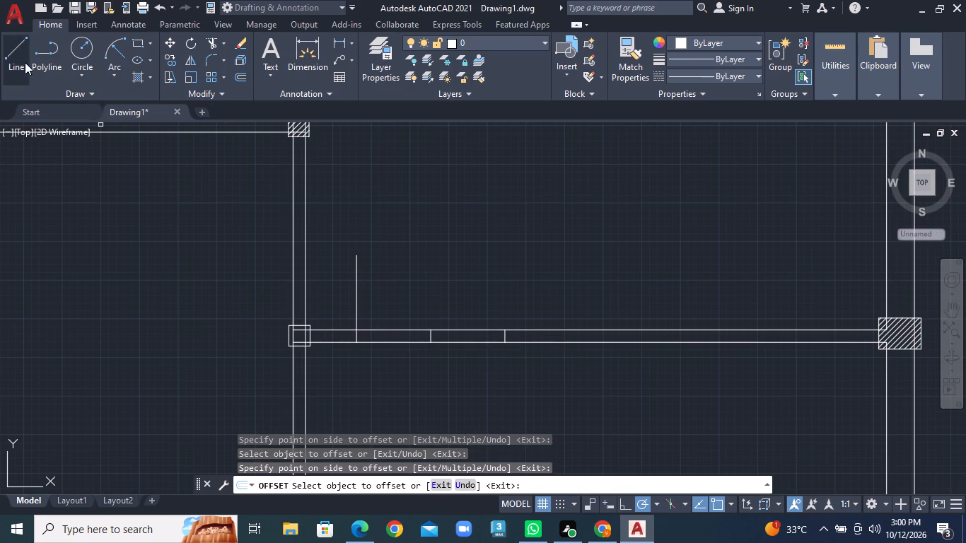
Draw a 2' vertical door leaf line upward from the top of the double door's east jamb line.
left_click(25, 62)
left_click(506, 332)
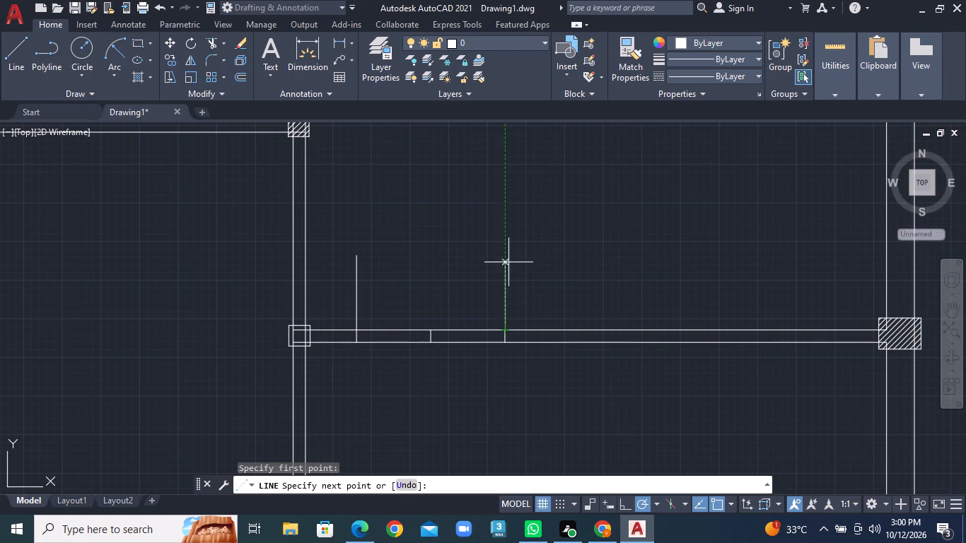
type("2'")
key("Return")
right_click(568, 235)
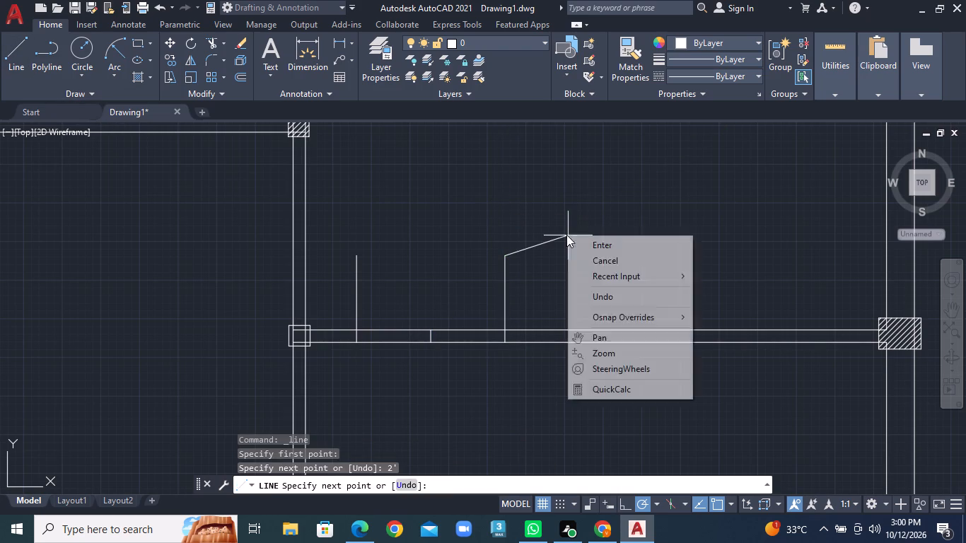
left_click(585, 243)
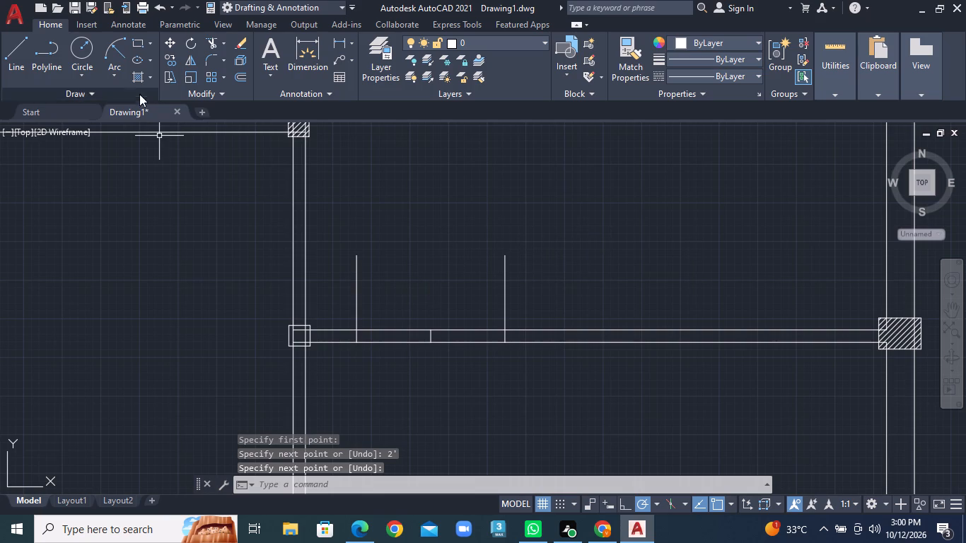
Draw short vertical frame lines across the partition, one just west of the west leaf and one just east of the east leaf.
left_click(15, 58)
scroll(327, 289, "up", 1)
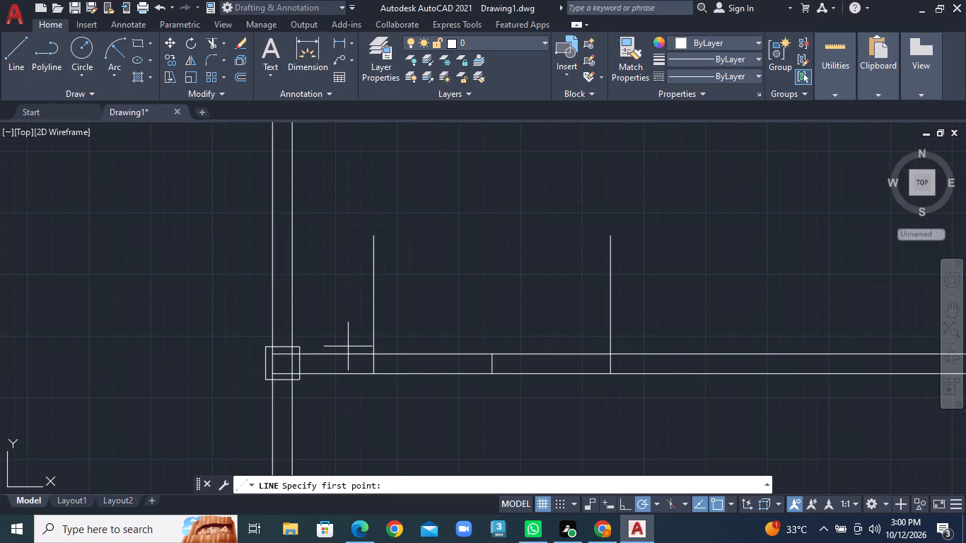
left_click(366, 355)
left_click(366, 370)
right_click(366, 370)
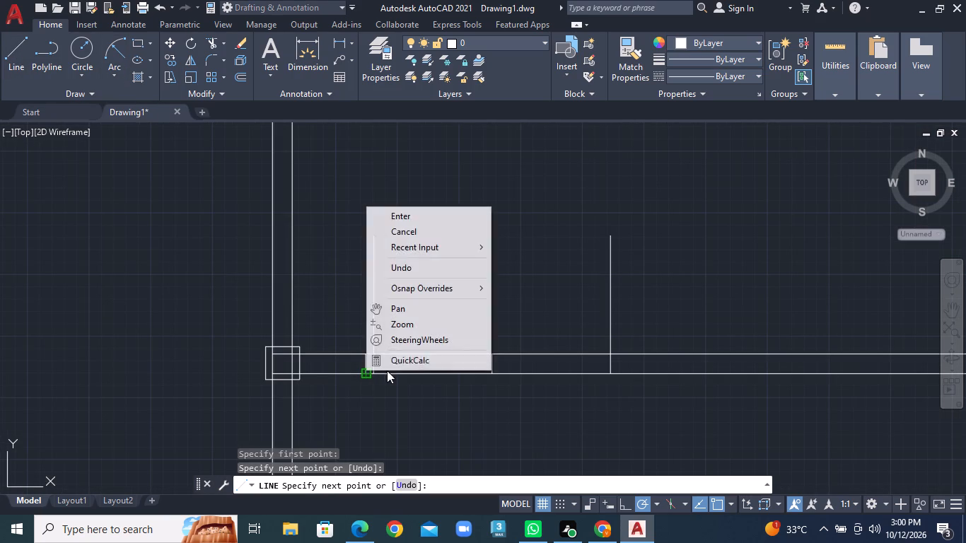
left_click(409, 220)
right_click(479, 265)
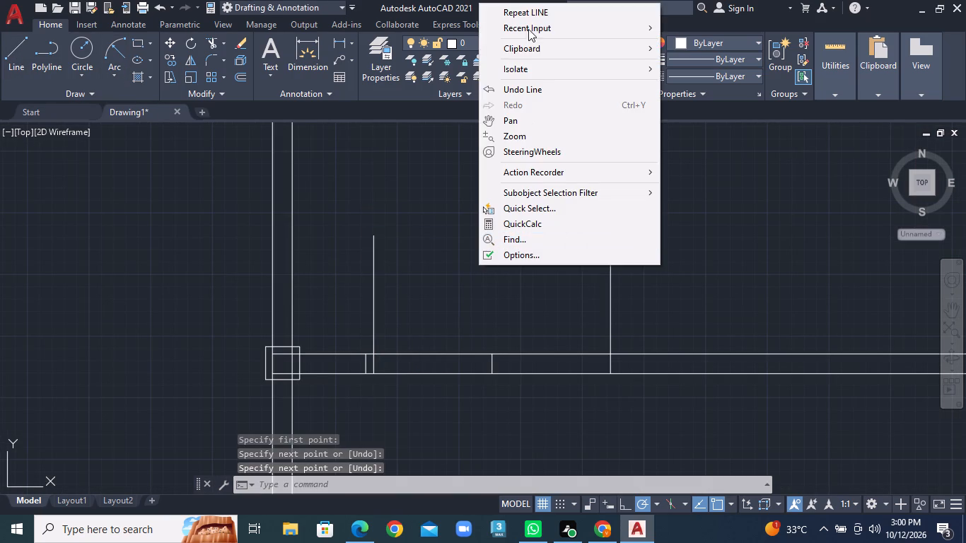
left_click(533, 11)
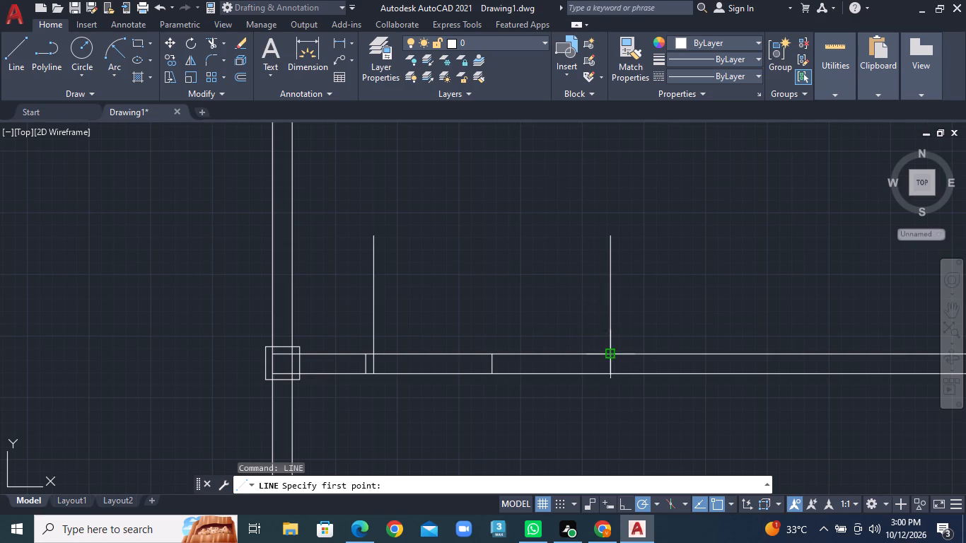
left_click(619, 352)
left_click(619, 370)
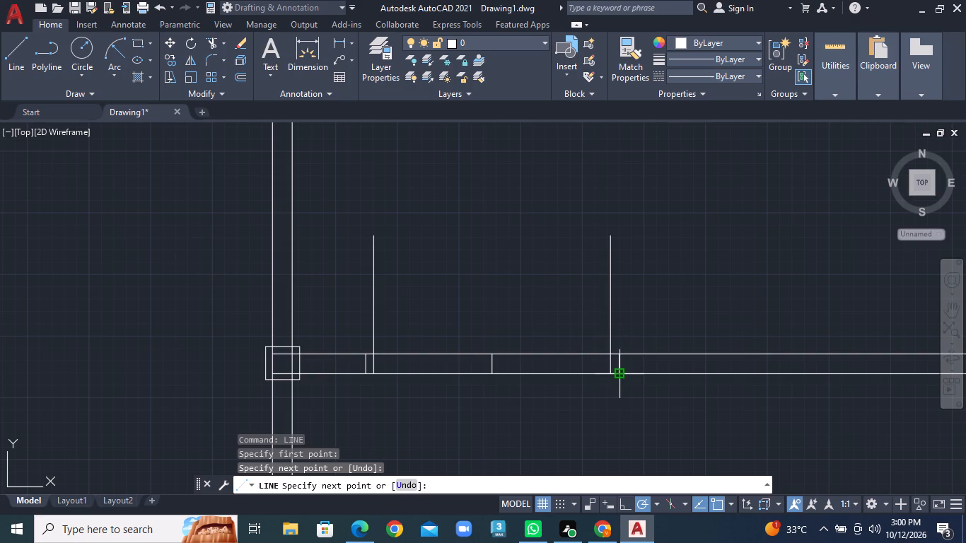
right_click(619, 370)
left_click(676, 218)
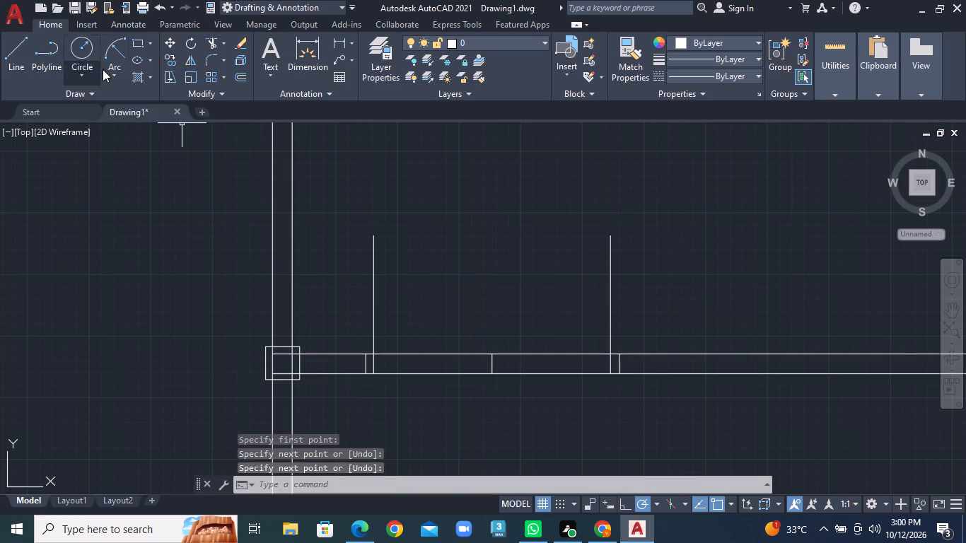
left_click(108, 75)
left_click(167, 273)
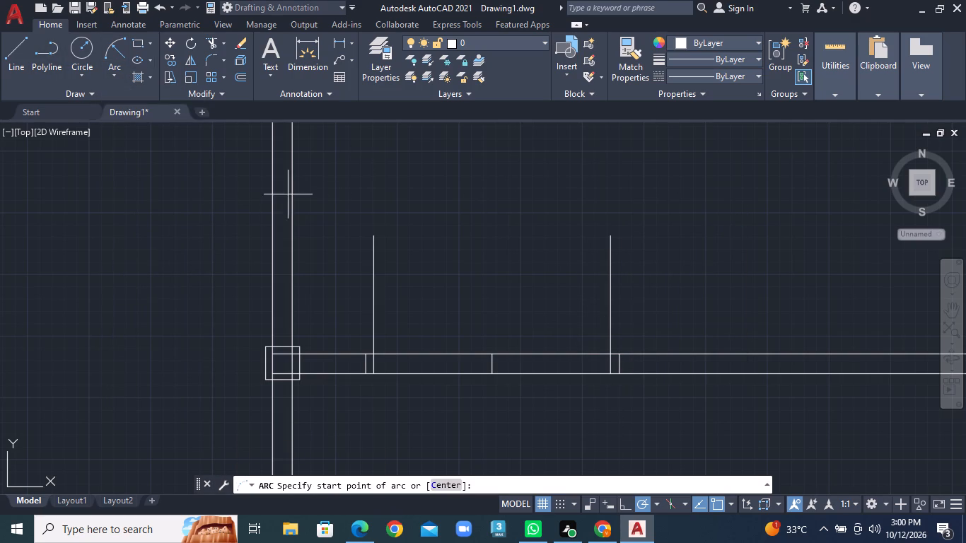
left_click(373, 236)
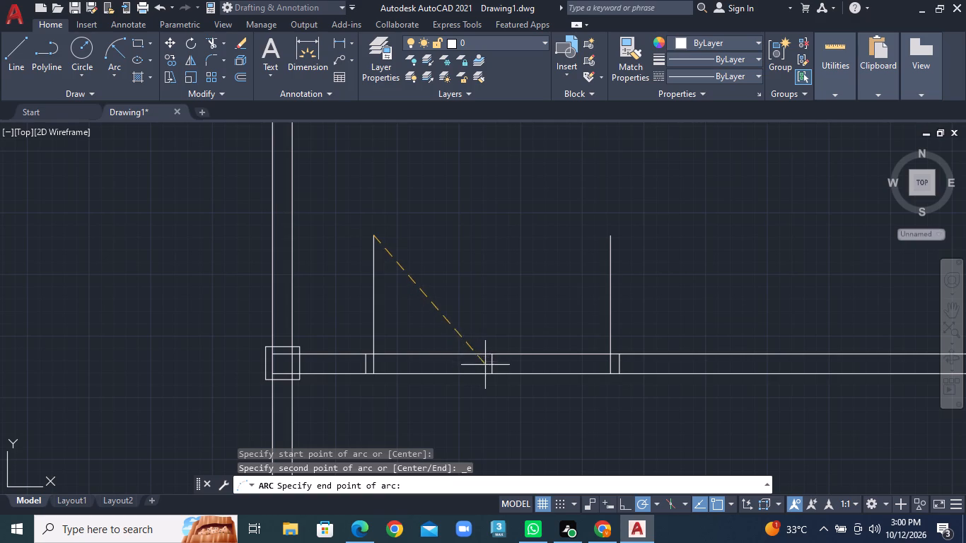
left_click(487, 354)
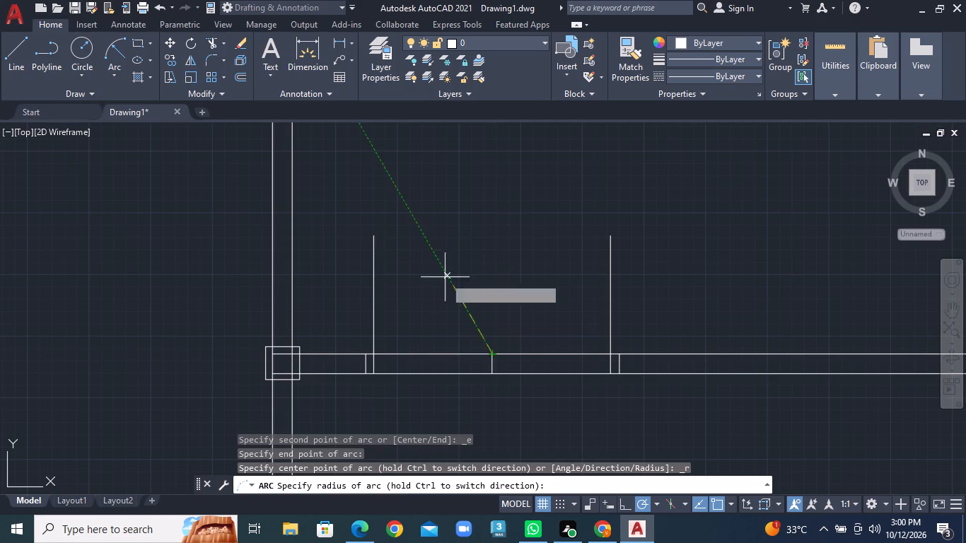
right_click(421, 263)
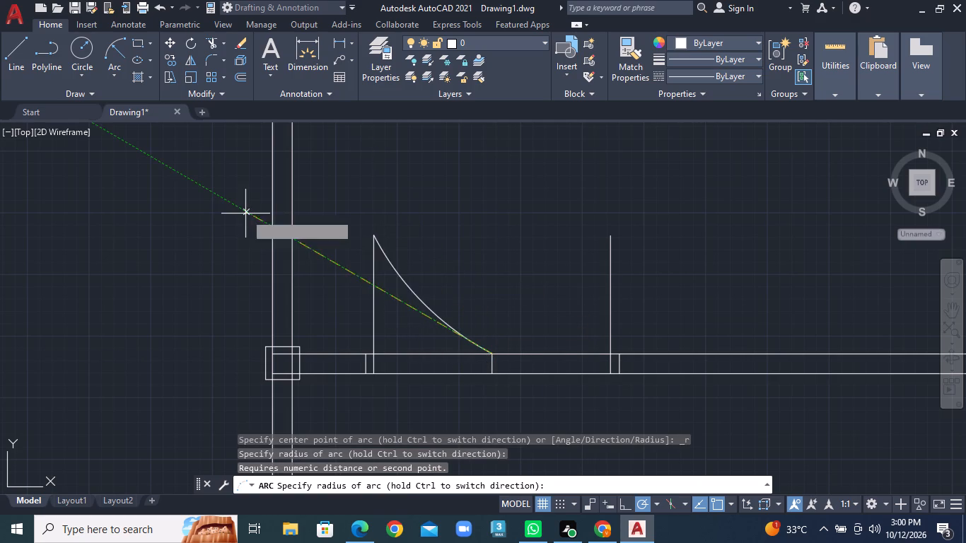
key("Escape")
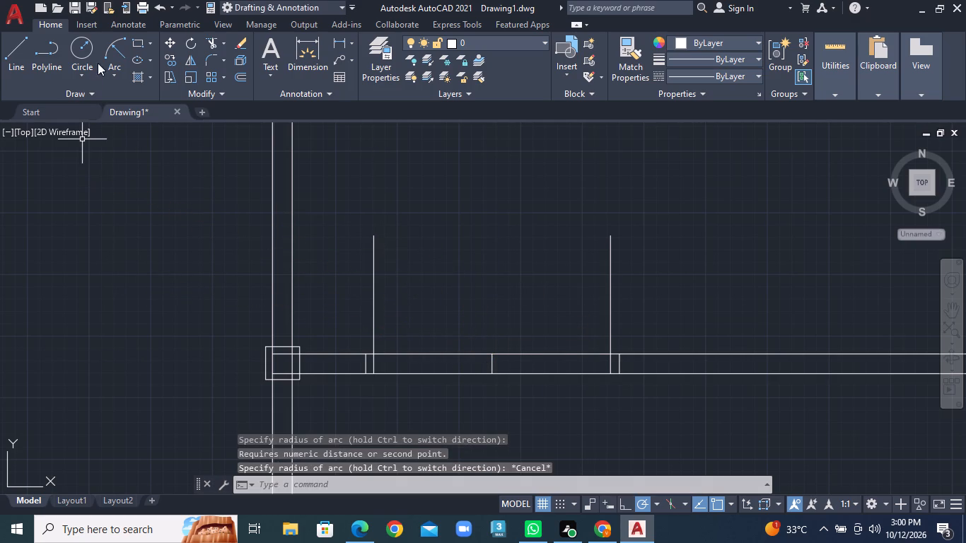
Draw the west leaf's swing as a start-end-radius arc from the double door's centre line to the leaf's top, radius about 2'.
left_click(117, 71)
left_click(152, 284)
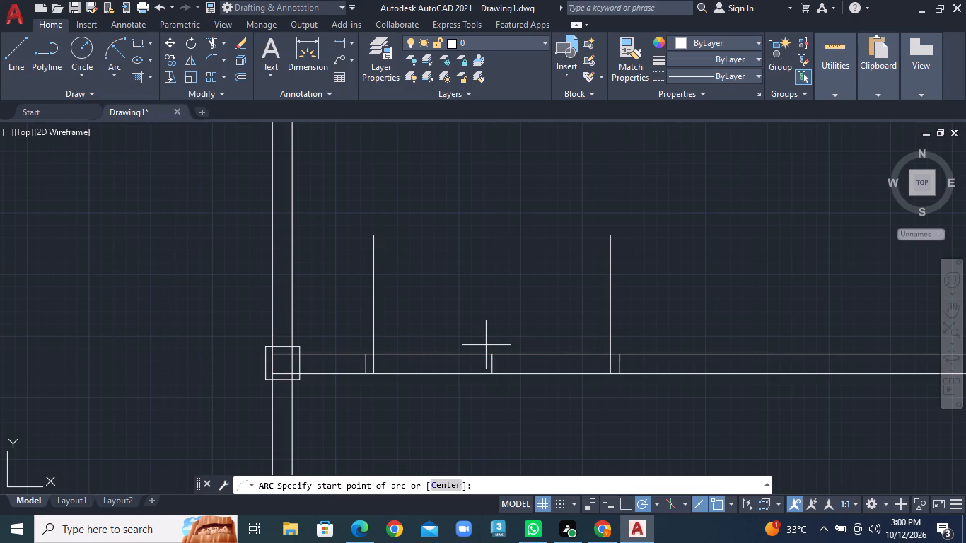
left_click(488, 350)
left_click(374, 235)
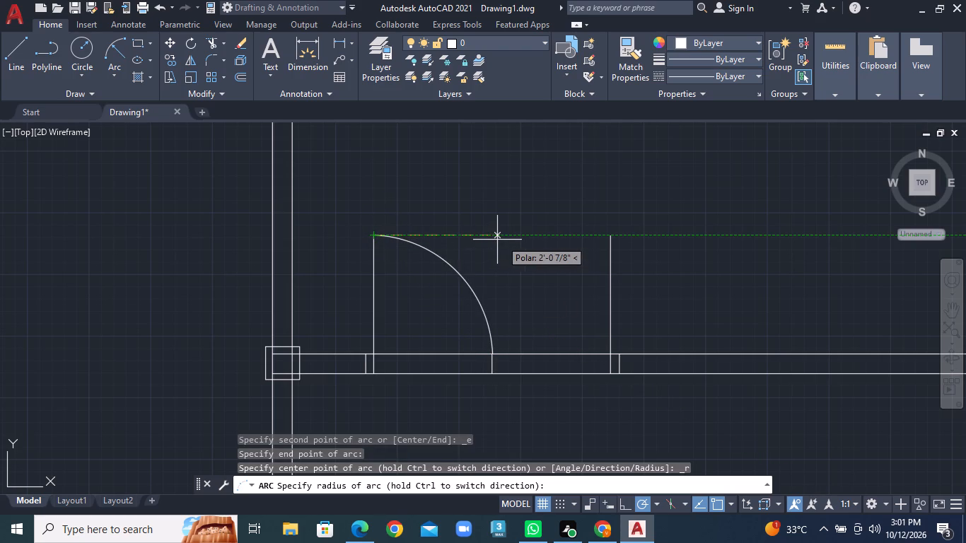
left_click(504, 240)
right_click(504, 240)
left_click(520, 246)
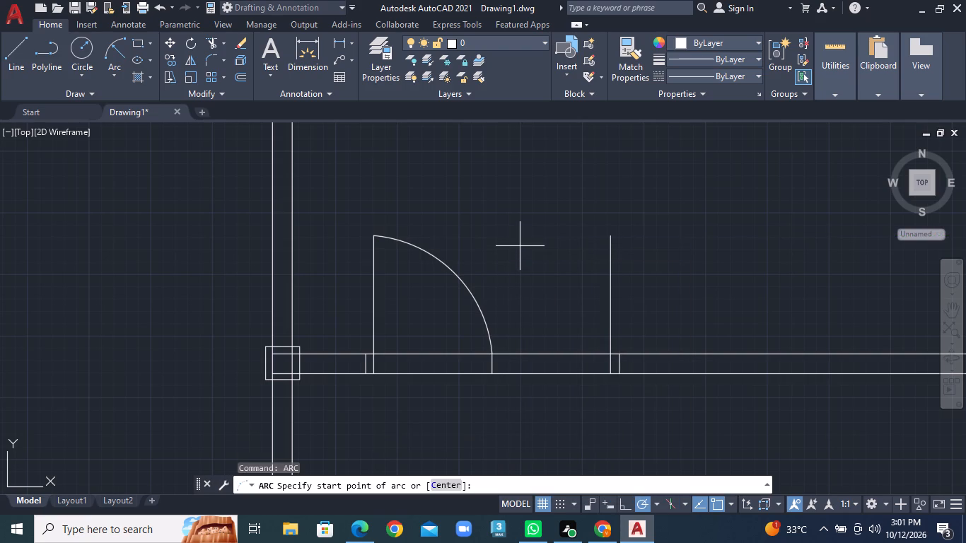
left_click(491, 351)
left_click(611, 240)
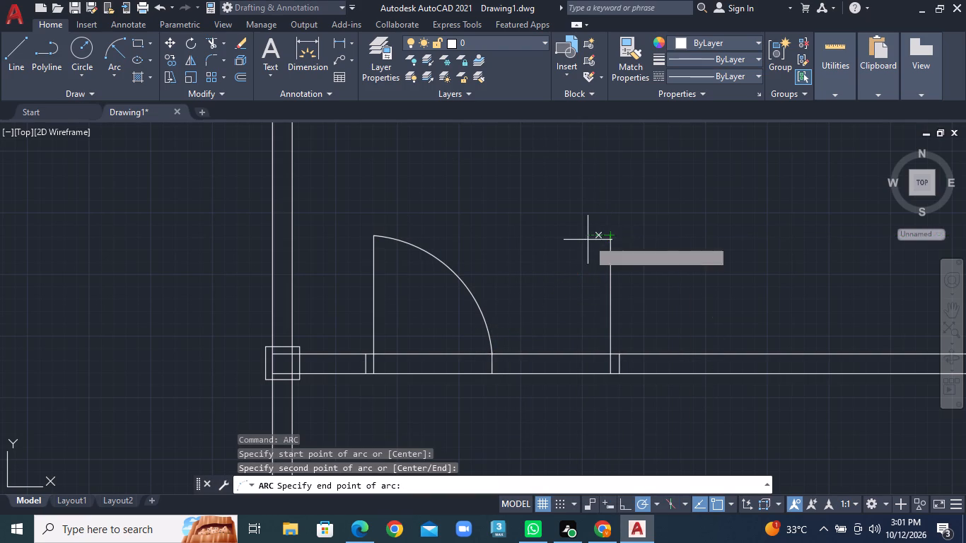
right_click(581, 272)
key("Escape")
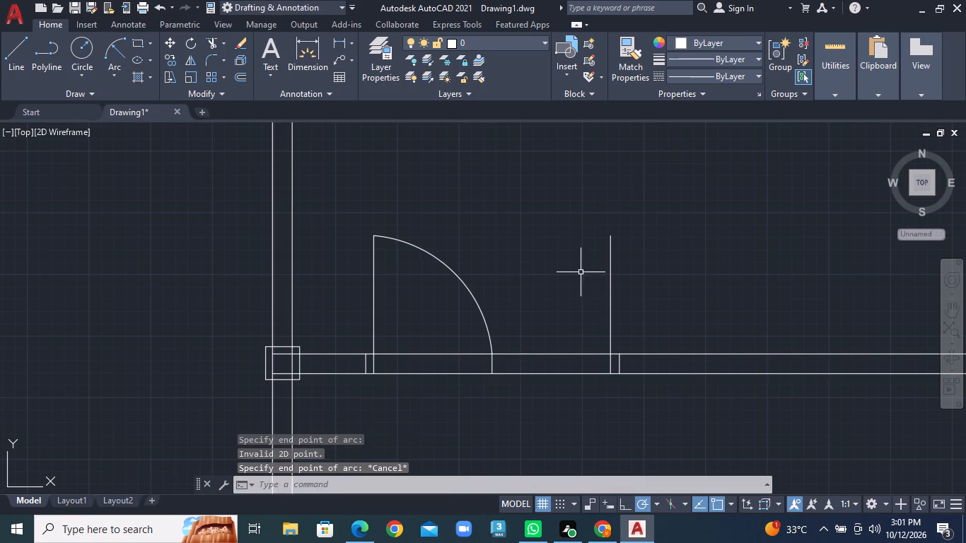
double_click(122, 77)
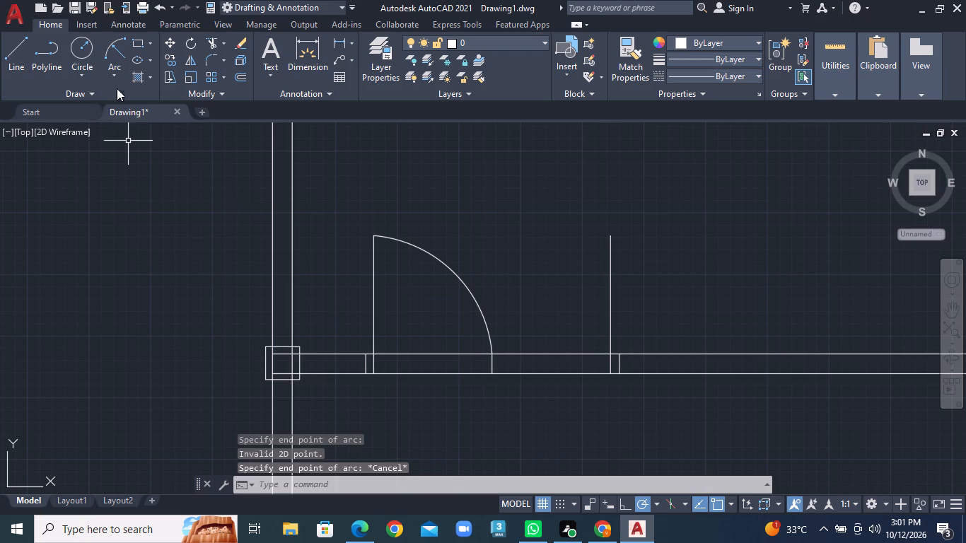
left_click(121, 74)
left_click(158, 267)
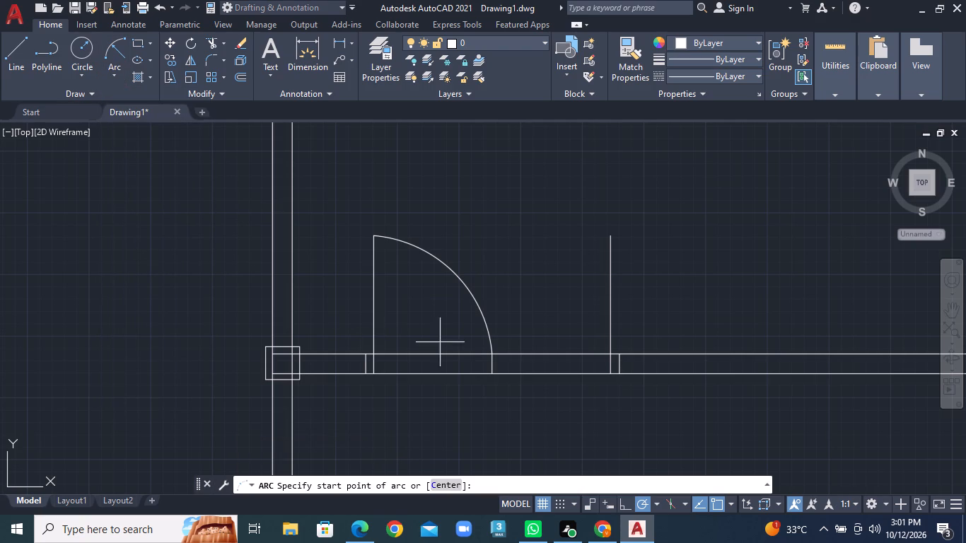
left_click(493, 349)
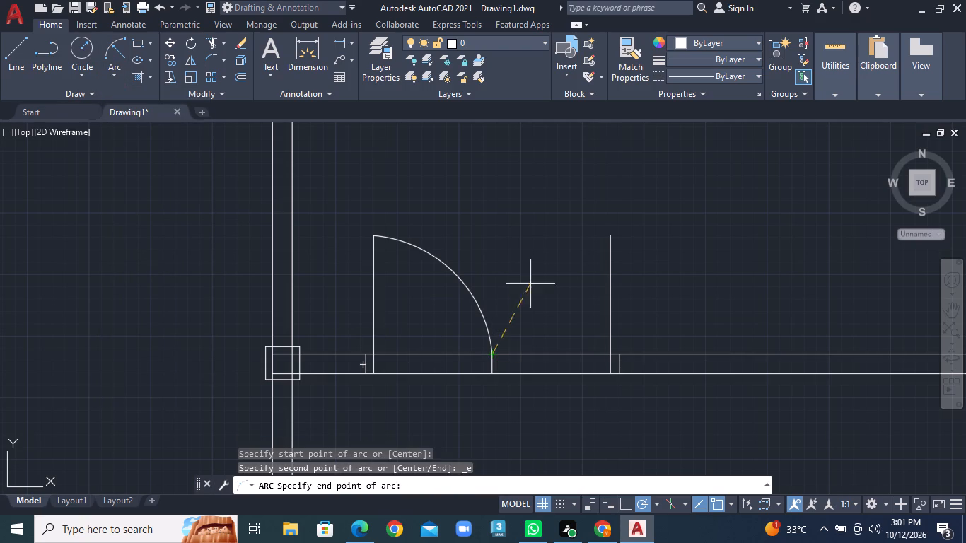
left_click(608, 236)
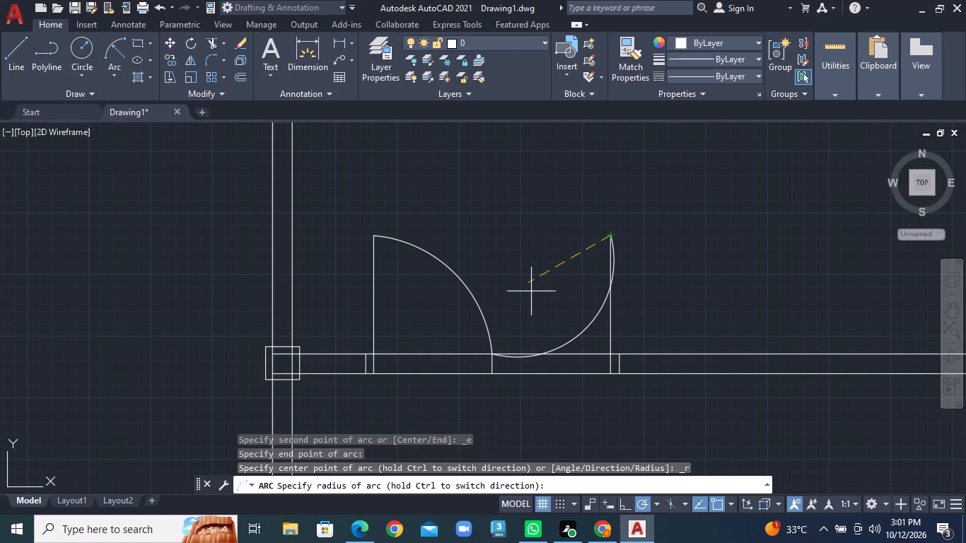
Draw the east leaf's swing as a start-end-radius arc from the leaf's top to the double door's centre line, radius about 2'.
left_click(103, 73)
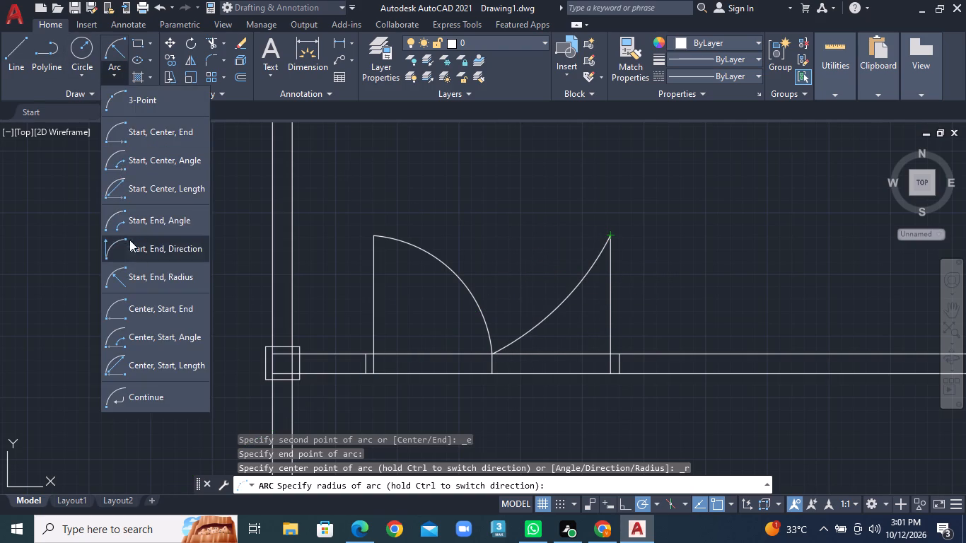
left_click(148, 271)
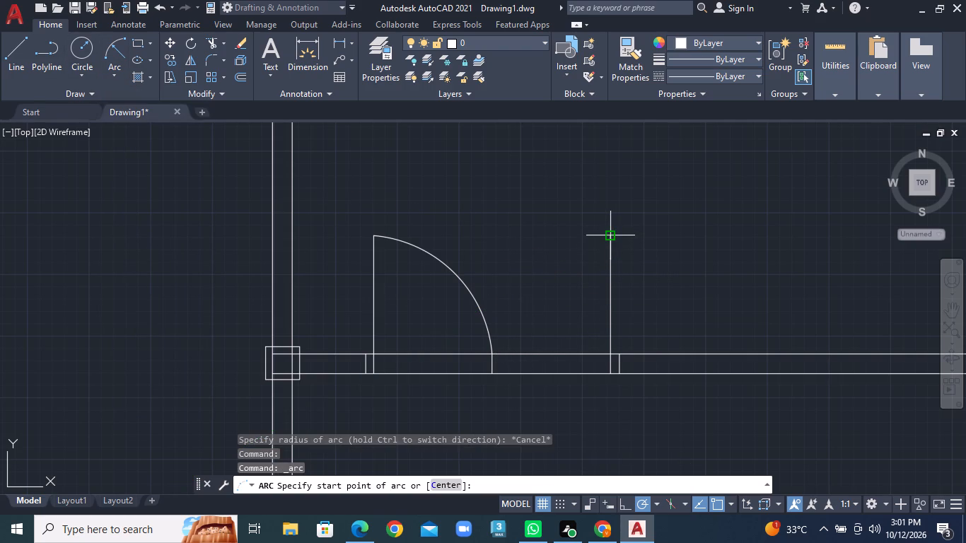
left_click(612, 234)
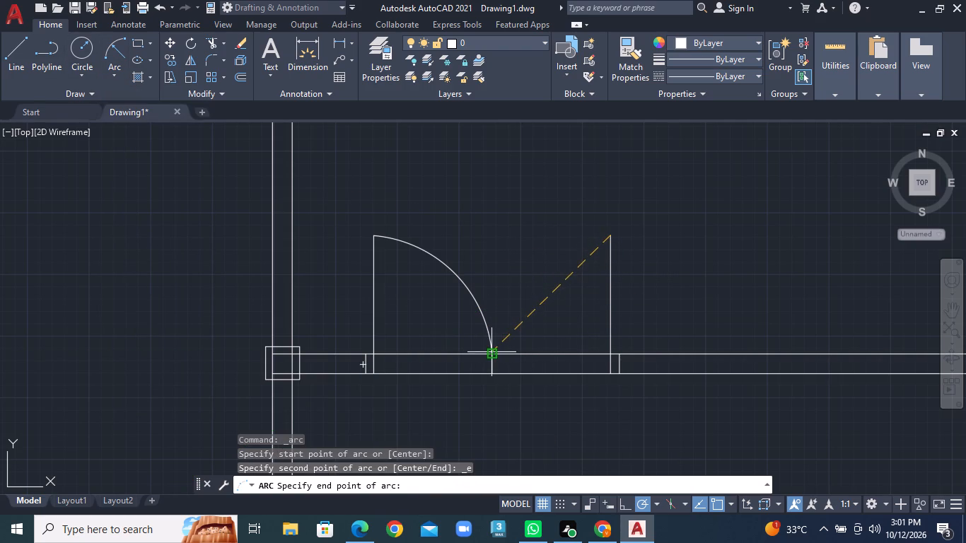
left_click(491, 352)
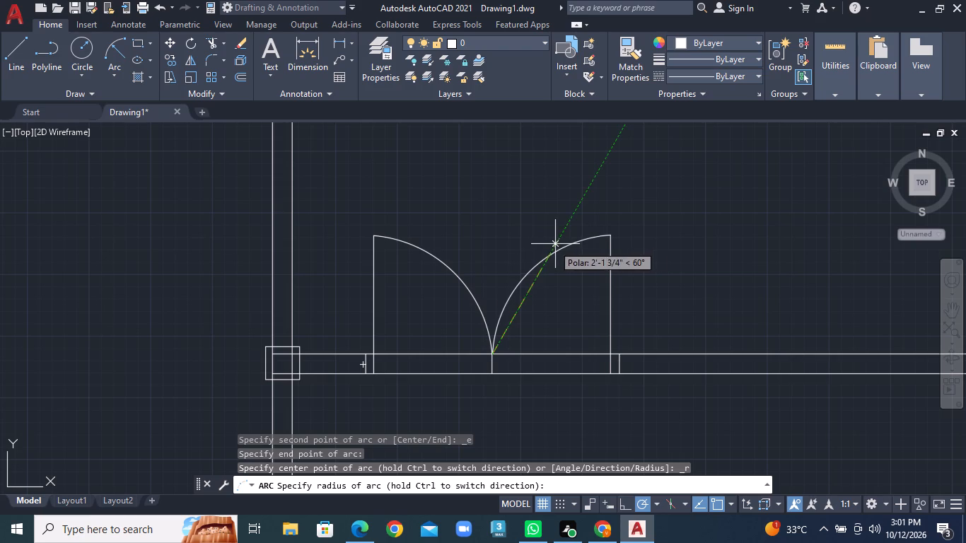
left_click(549, 246)
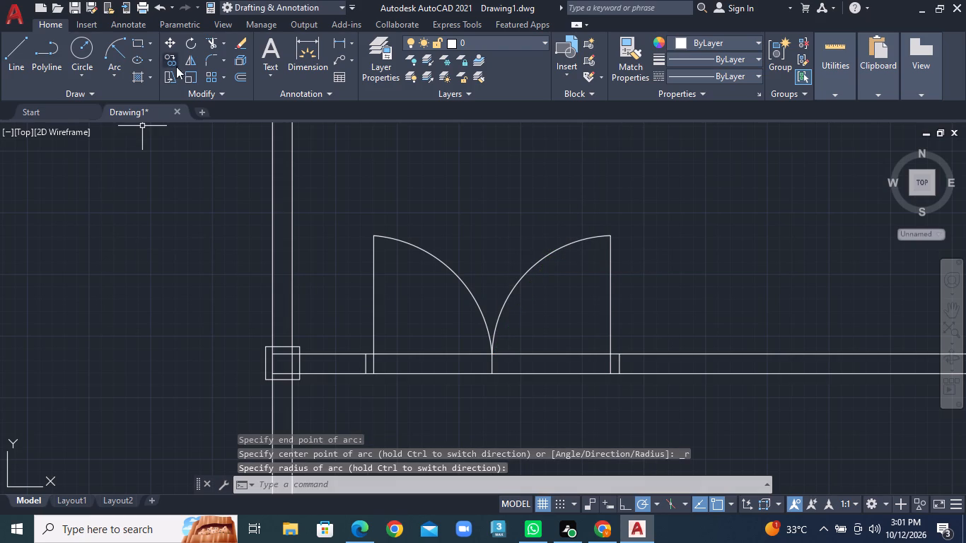
Trim the partition lines between the two door leaves on both sides of the centre line to open the double doorway.
left_click(221, 45)
left_click(242, 71)
left_click(466, 320)
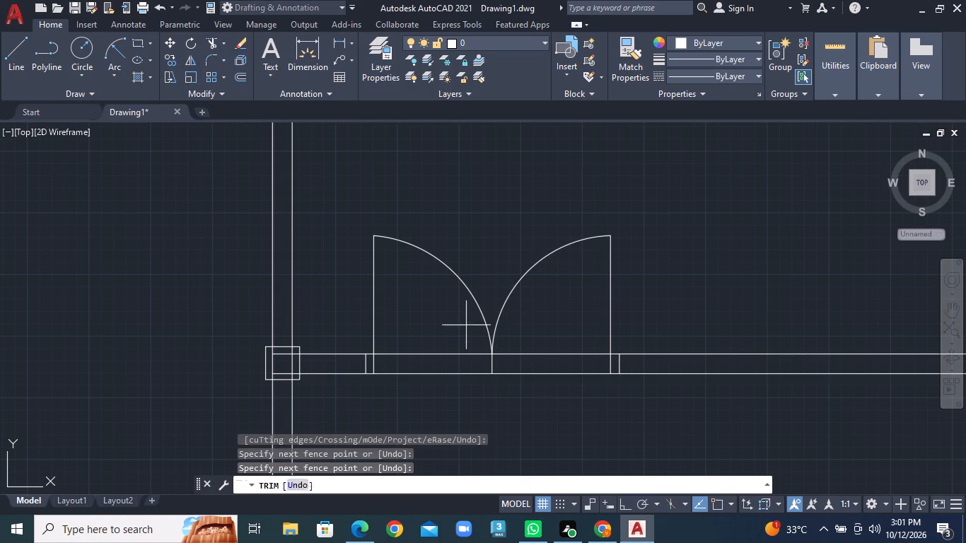
left_click(458, 375)
left_click(559, 344)
left_click(563, 404)
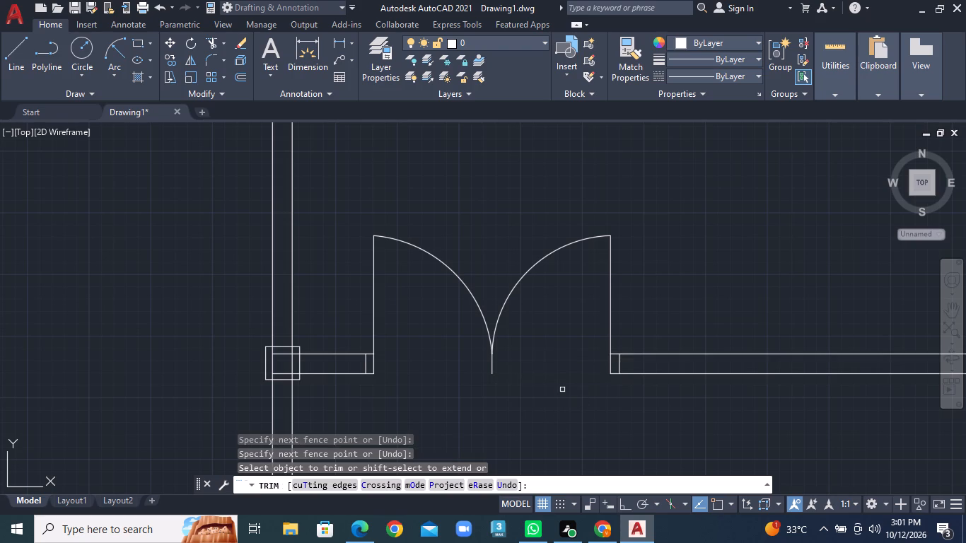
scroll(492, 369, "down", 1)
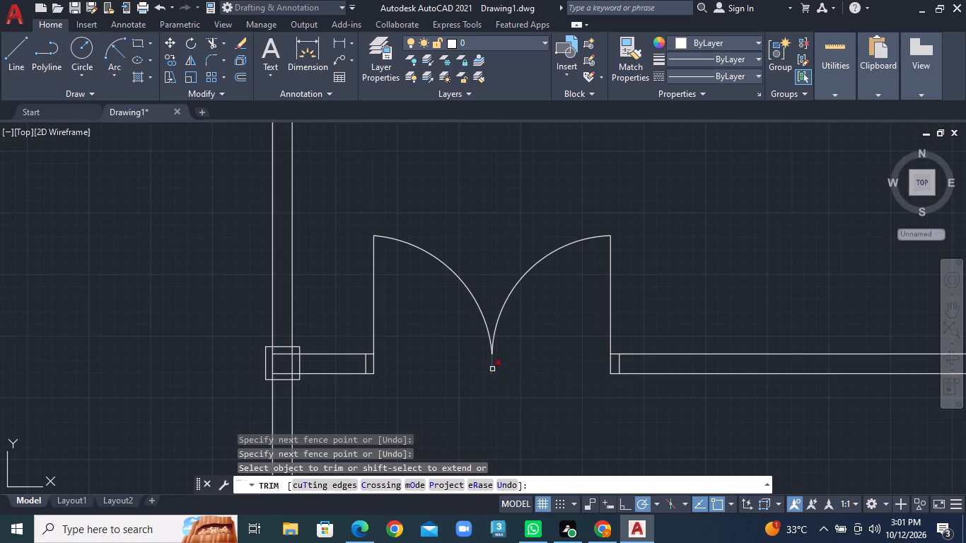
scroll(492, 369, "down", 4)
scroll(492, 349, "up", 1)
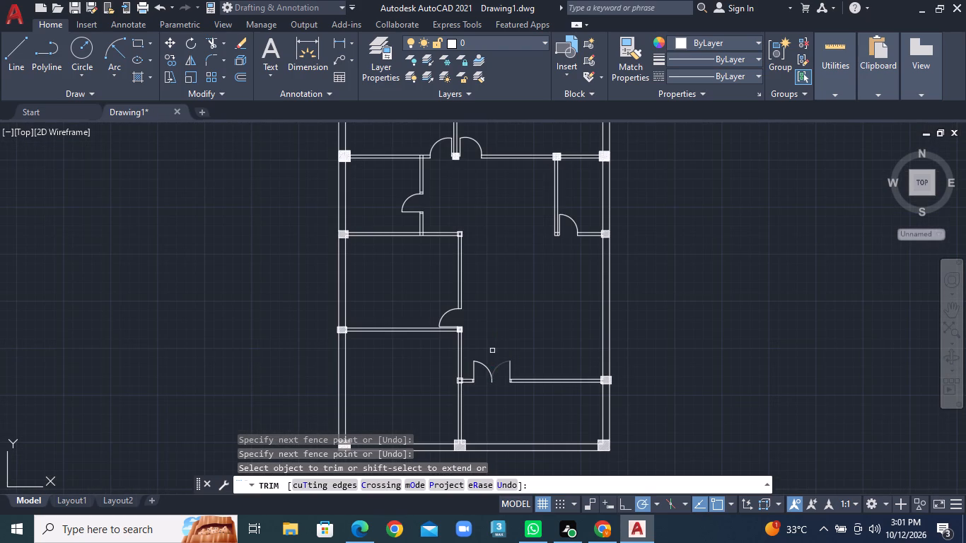
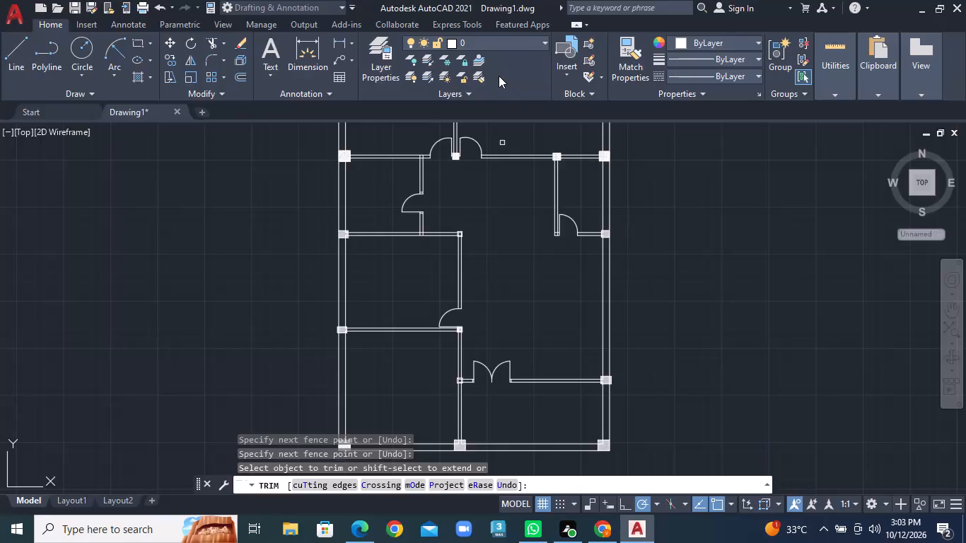
Insert two Toilet - top blocks from the House Designer blocks in DesignCenter into the empty space east of the floor plan.
scroll(457, 170, "down", 1)
middle_click_drag(476, 181, 480, 202)
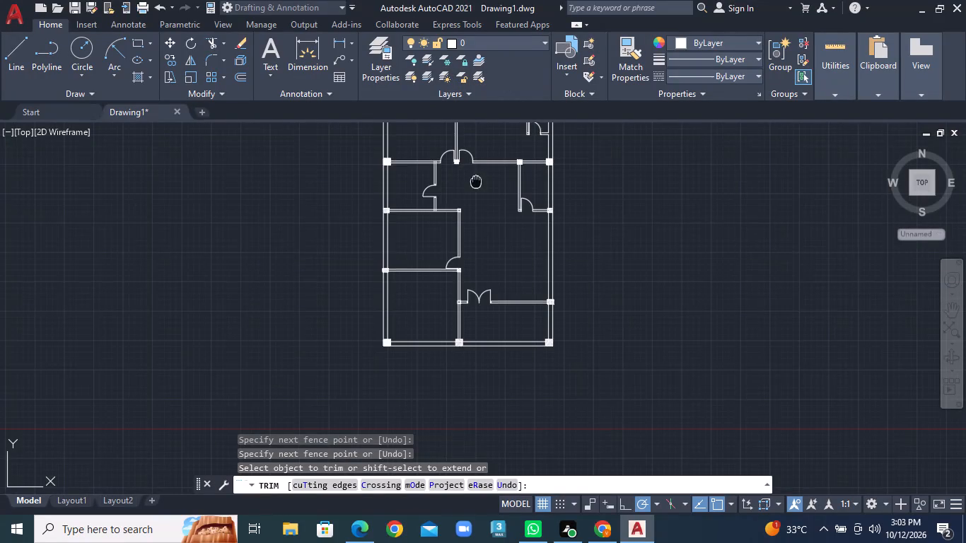
middle_click_drag(480, 202, 512, 247)
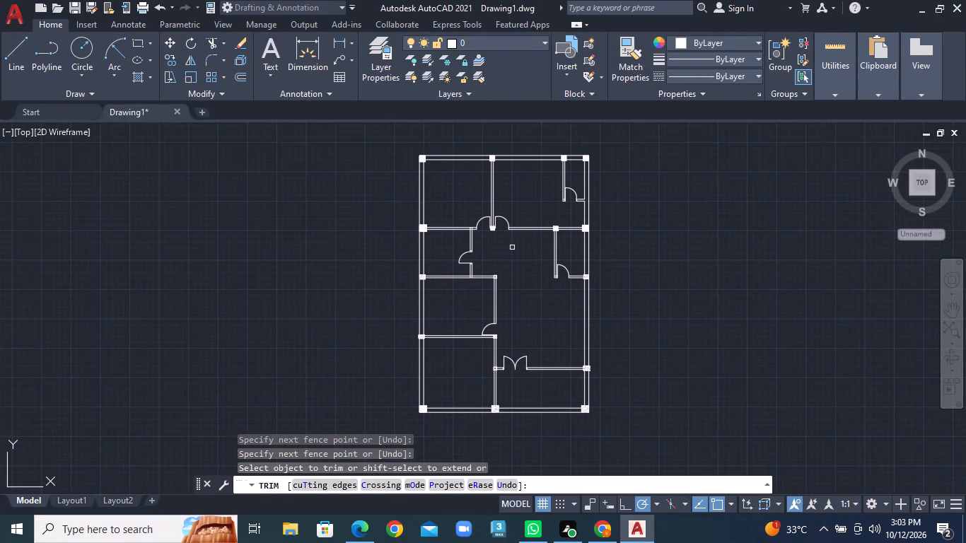
middle_click_drag(534, 267, 496, 252)
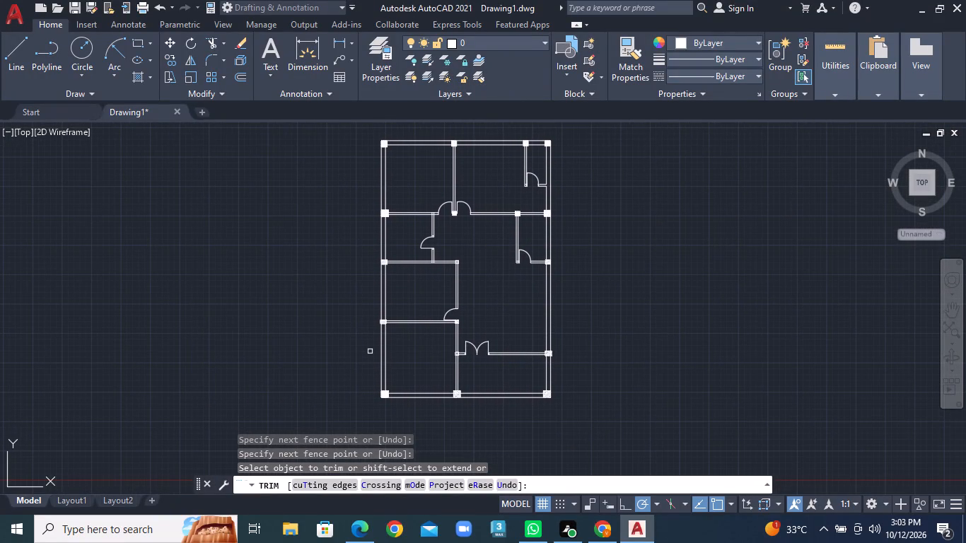
key("Escape")
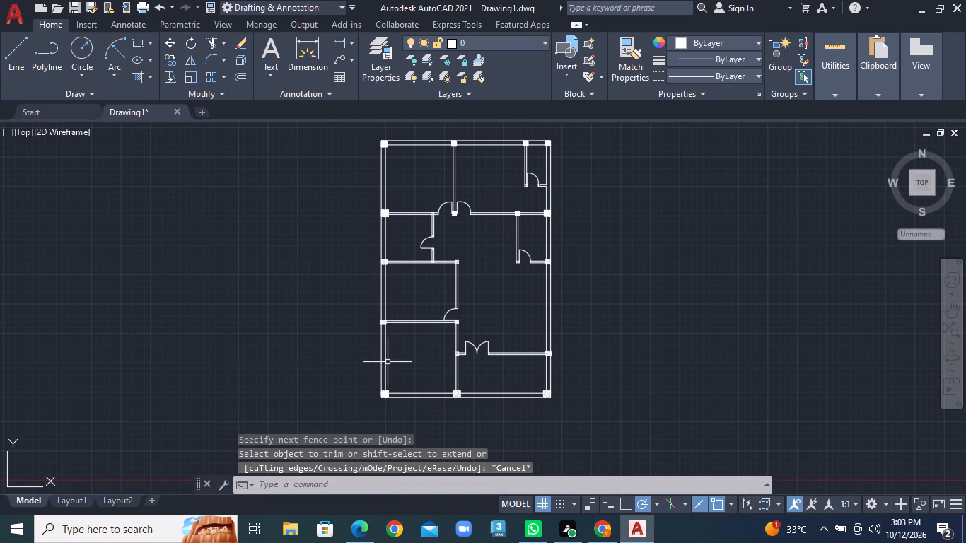
type("ADC")
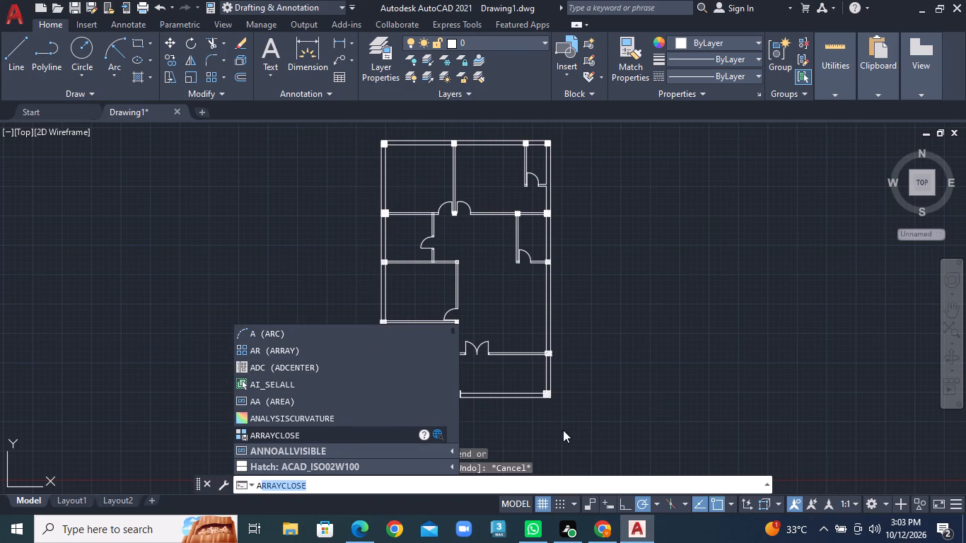
key("BackSpace")
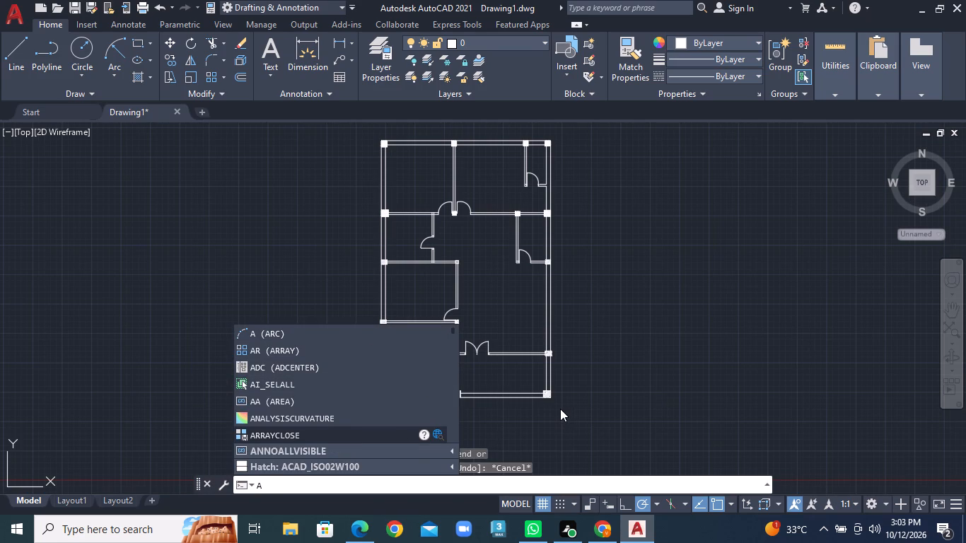
type("DC")
key("Return")
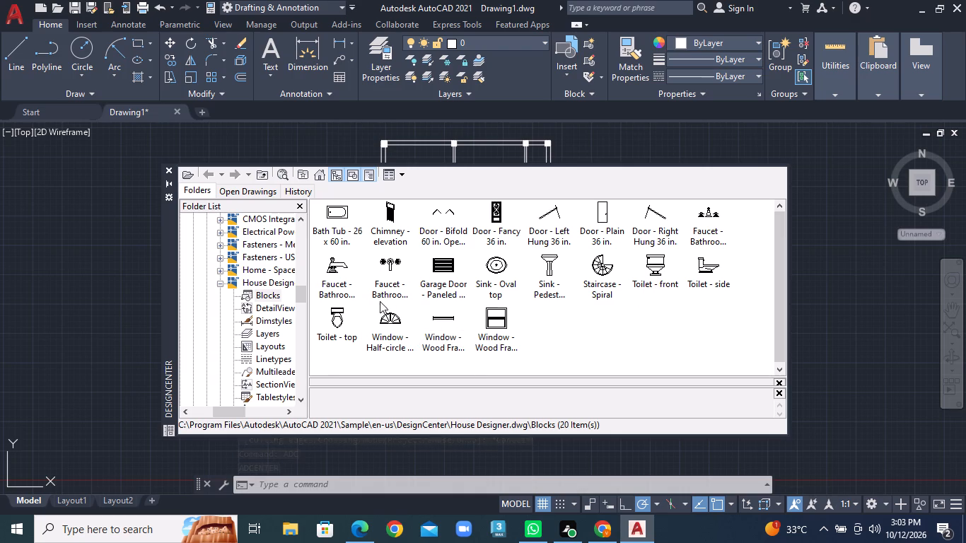
left_click_drag(339, 313, 823, 337)
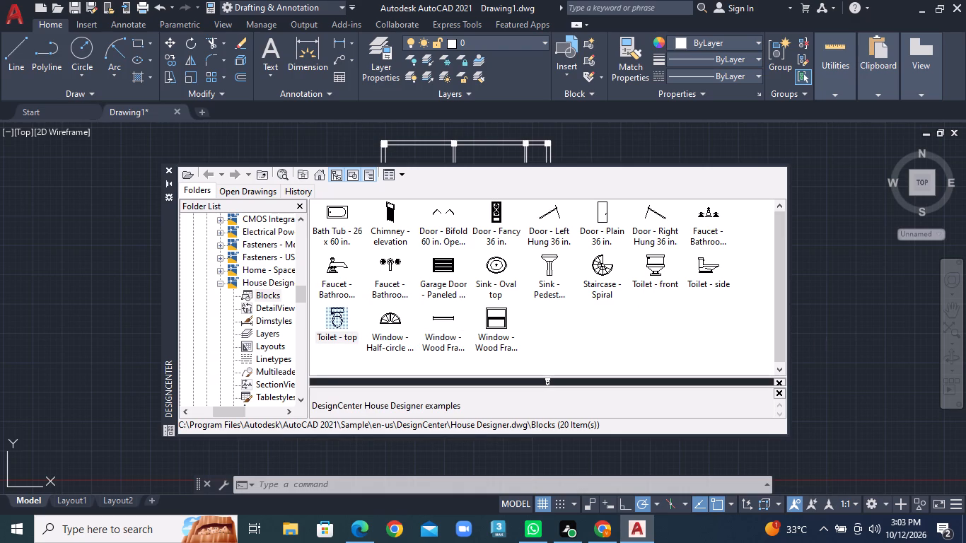
left_click_drag(823, 337, 849, 330)
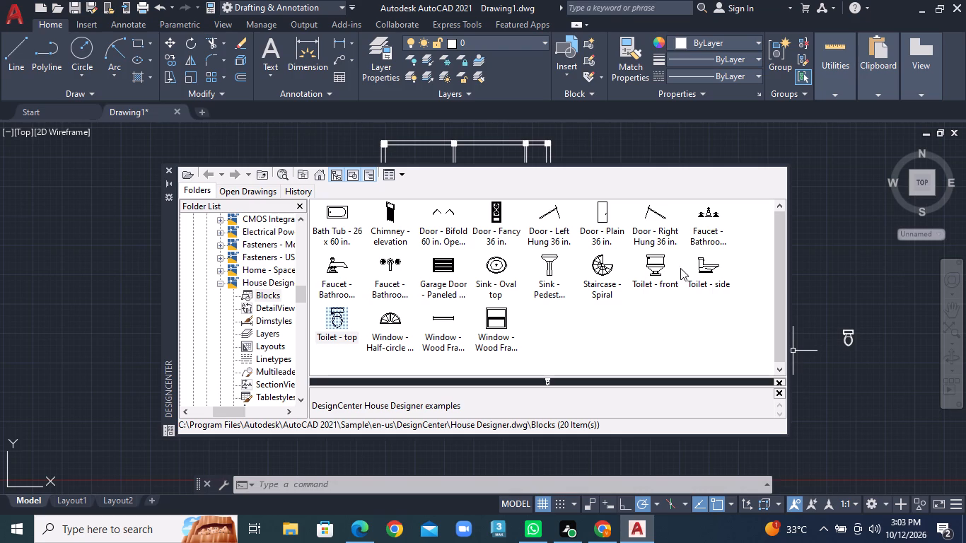
left_click_drag(338, 319, 349, 315)
left_click_drag(349, 315, 832, 254)
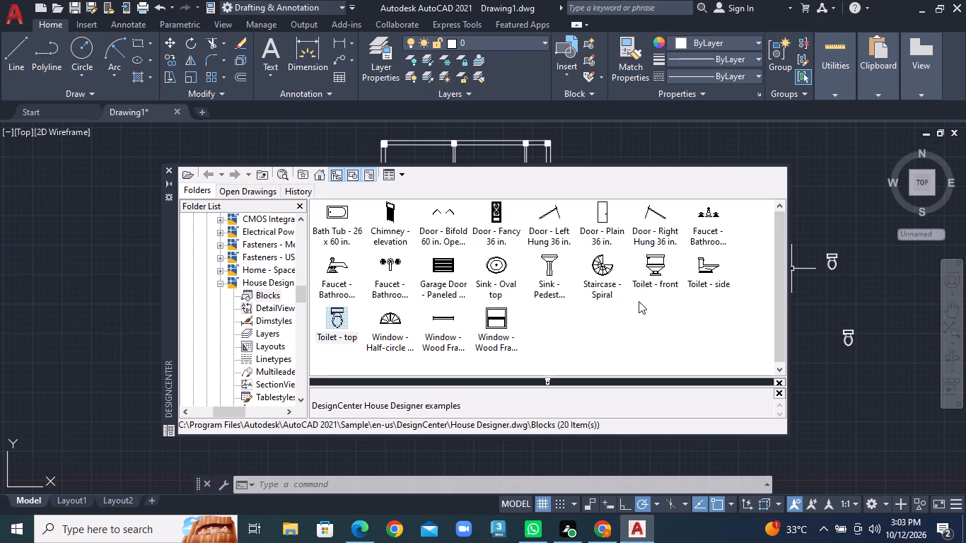
Browse the blocks of Kitchens.dwg in DesignCenter for kitchen fixtures.
double_click(260, 296)
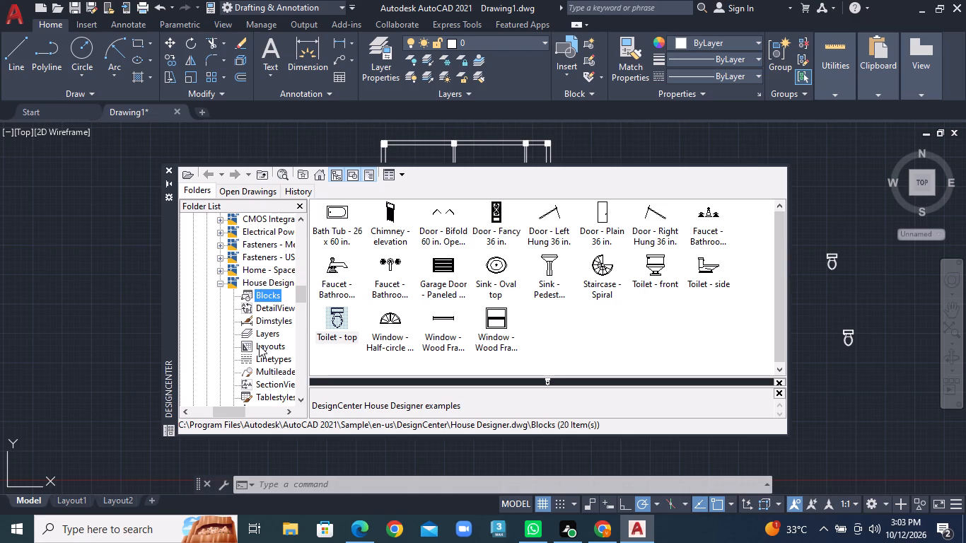
left_click_drag(305, 293, 307, 305)
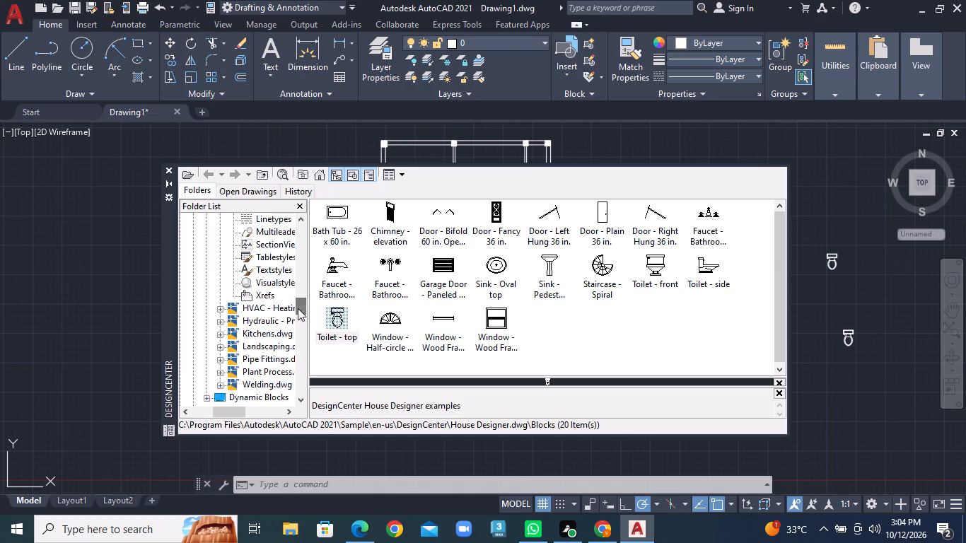
double_click(252, 335)
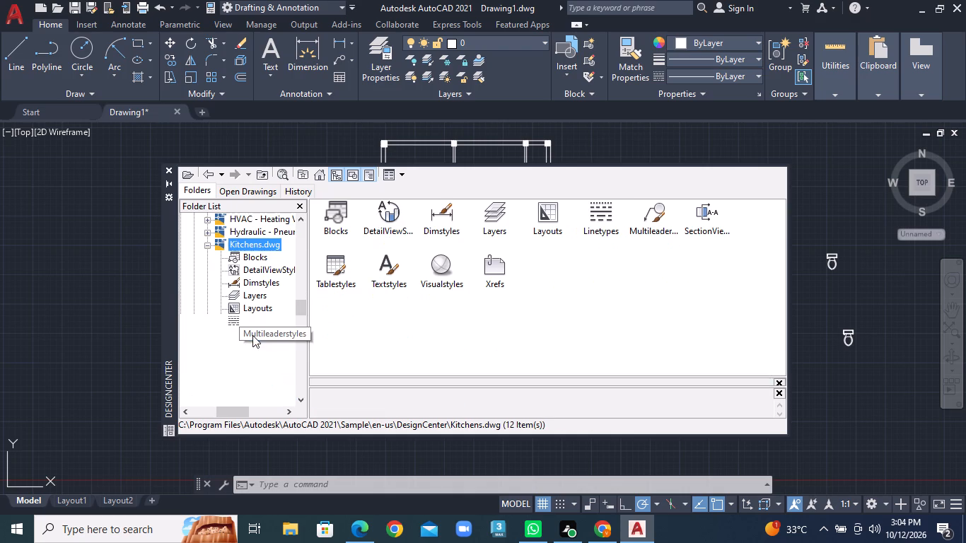
double_click(344, 222)
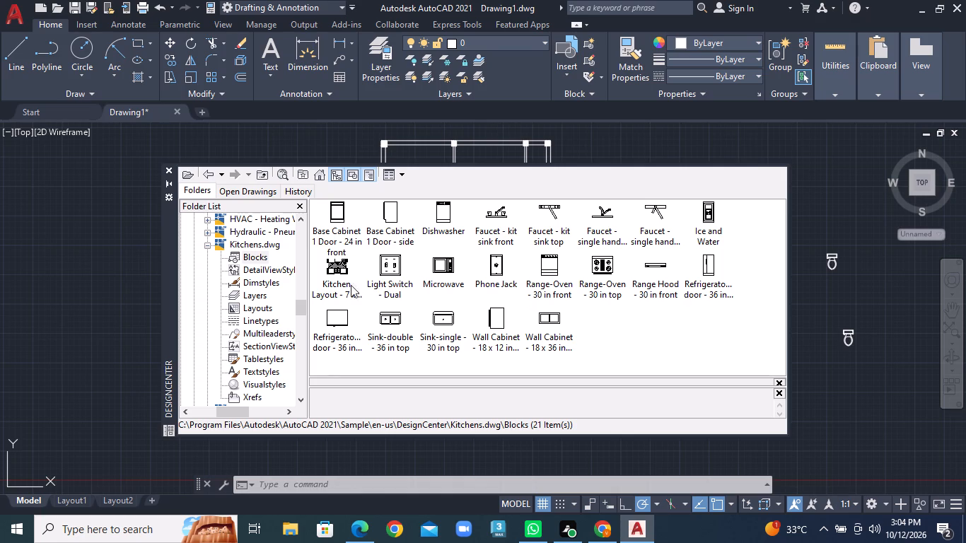
scroll(255, 237, "up", 2)
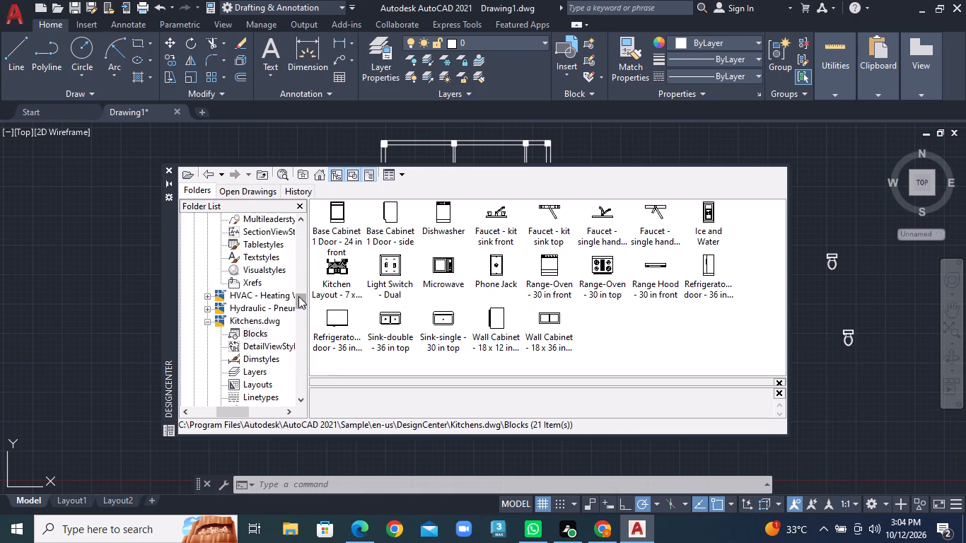
left_click_drag(298, 296, 296, 308)
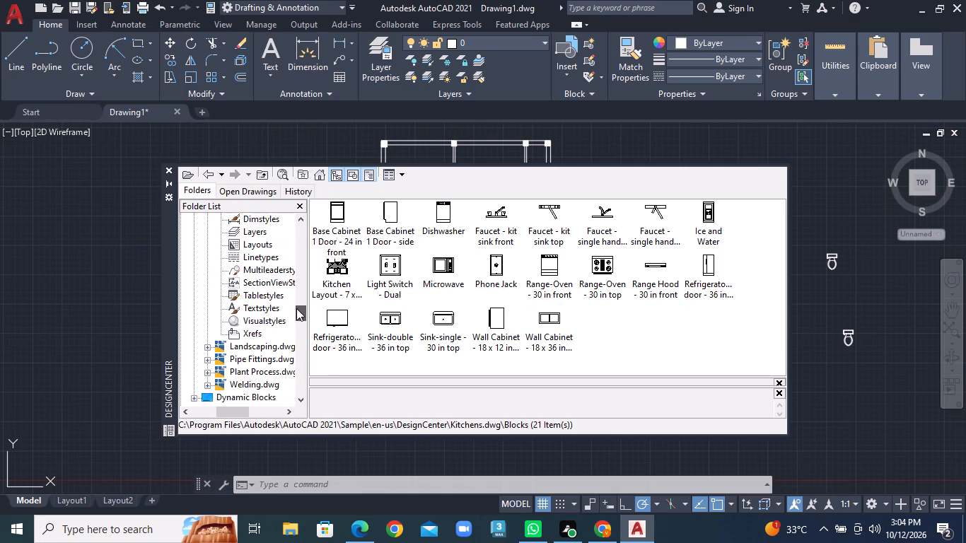
left_click_drag(296, 308, 298, 296)
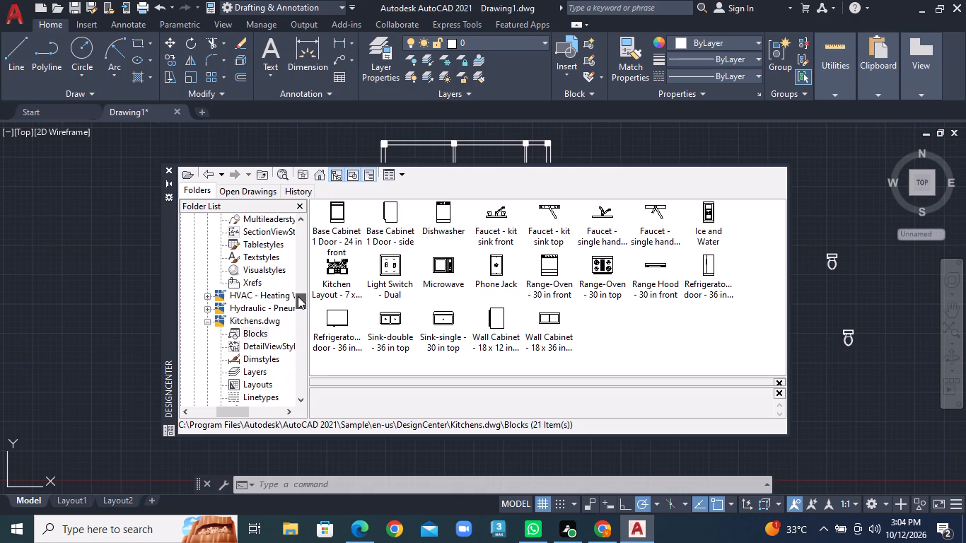
Insert three Bed - Queen blocks from Home - Space Planner.dwg, two west of the floor plan and one east of it.
left_click_drag(298, 296, 298, 286)
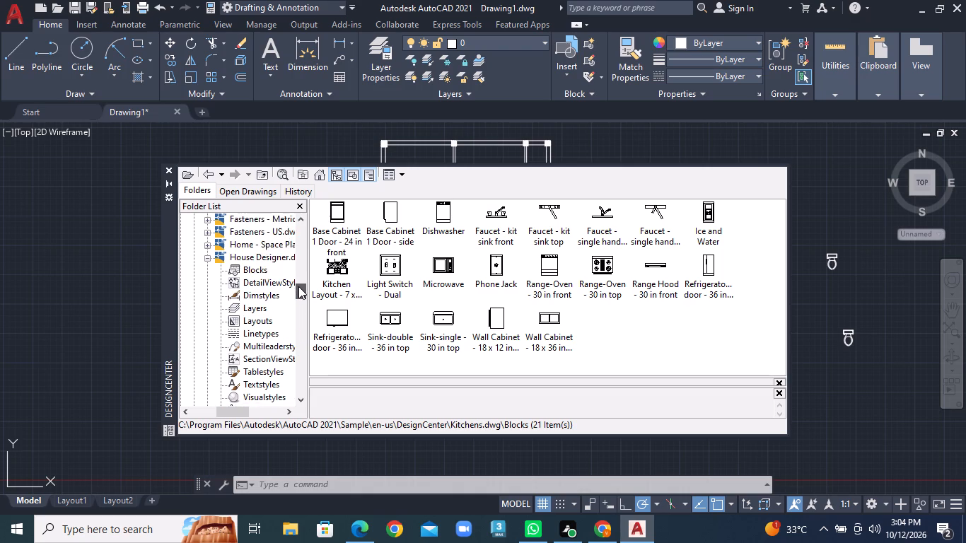
left_click_drag(298, 286, 299, 282)
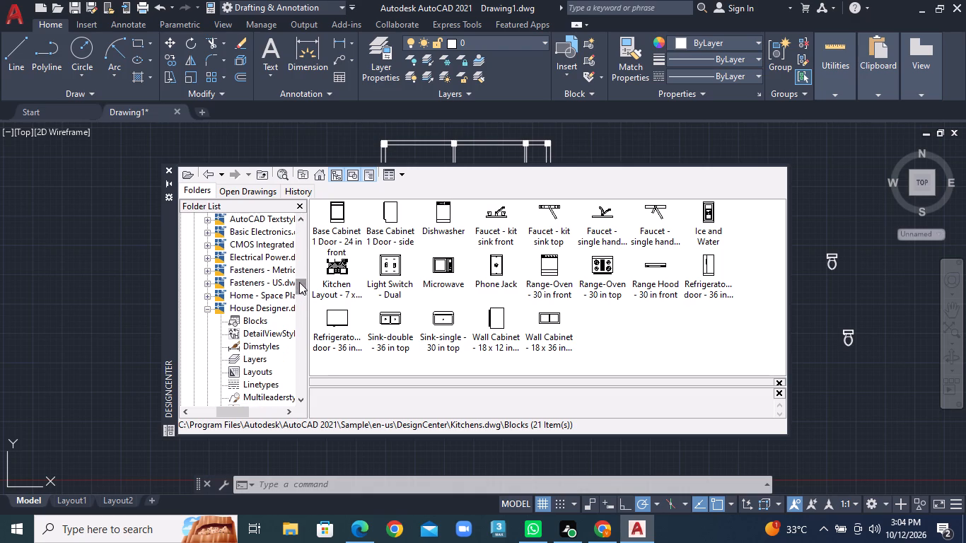
double_click(272, 293)
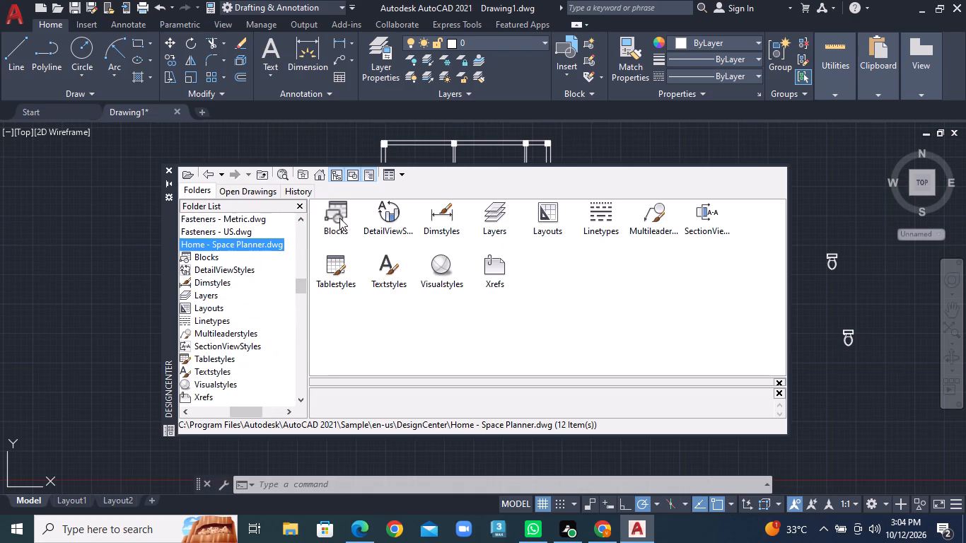
double_click(337, 217)
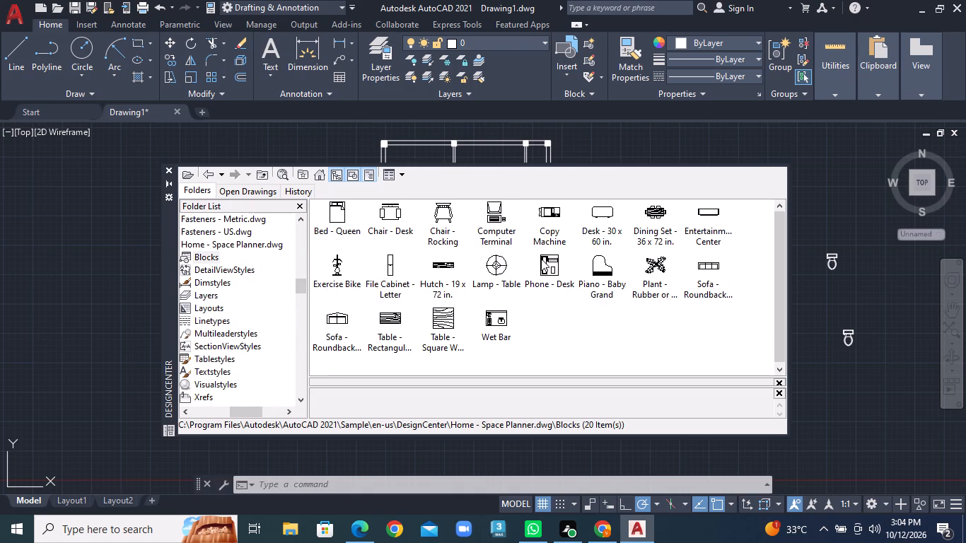
left_click_drag(337, 210, 95, 263)
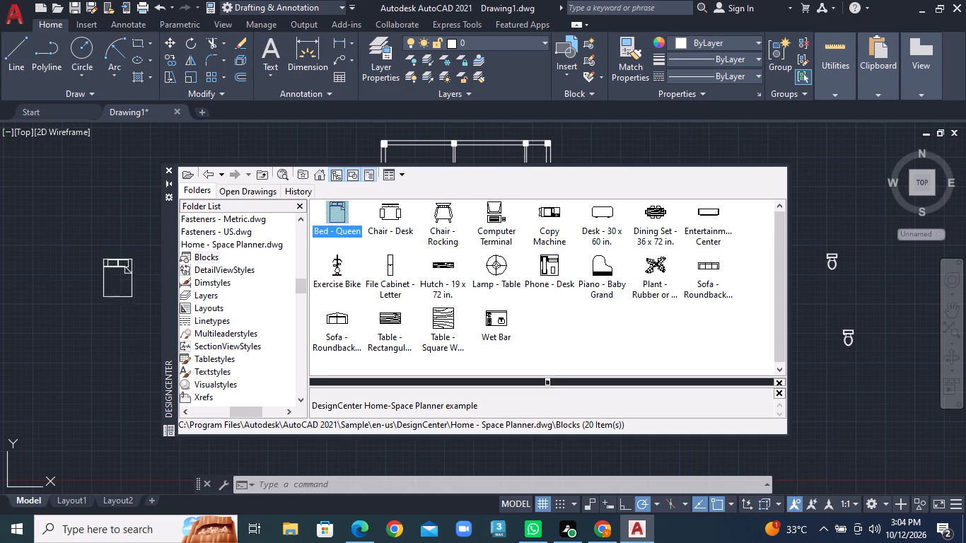
left_click_drag(95, 263, 69, 296)
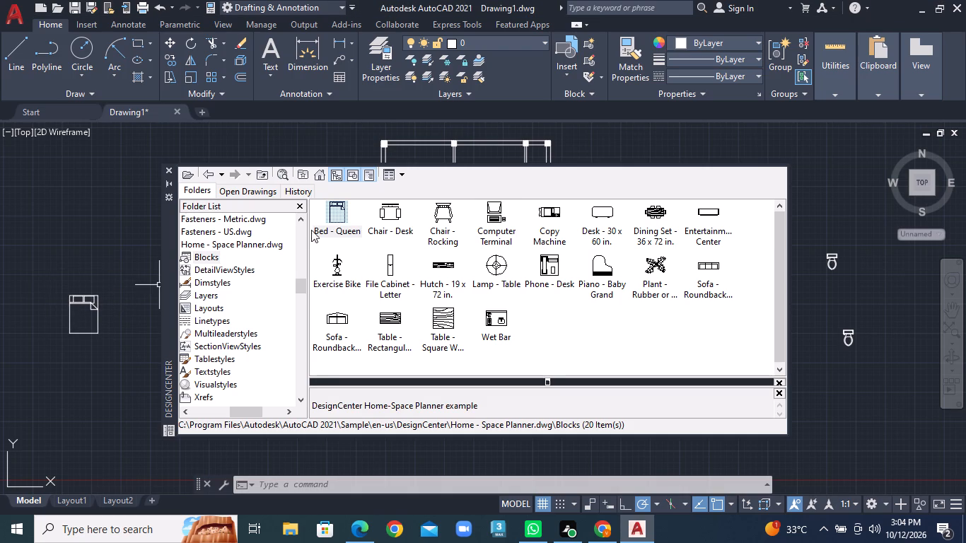
left_click_drag(342, 209, 88, 213)
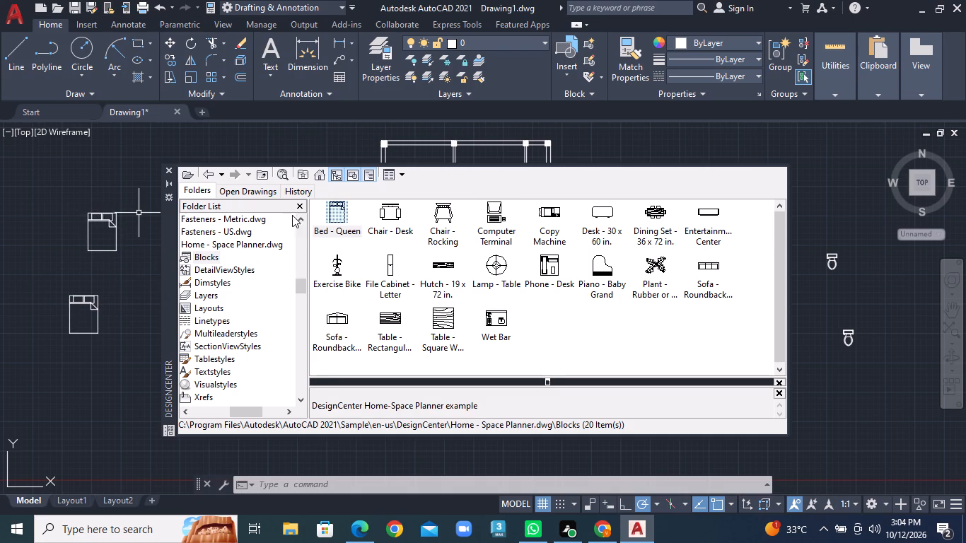
left_click_drag(332, 212, 834, 182)
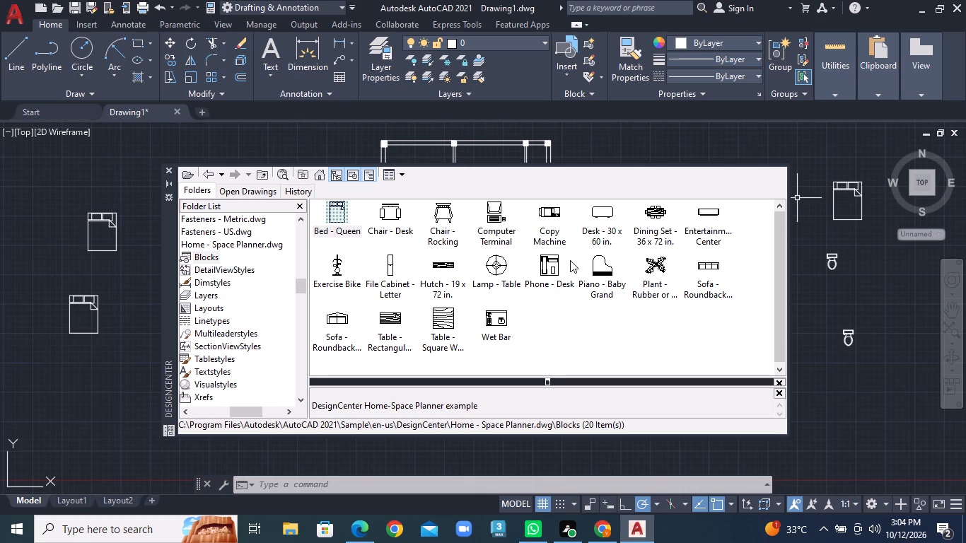
Insert a Dining Set - 36 x 72 in. block southeast of the floor plan, below the toilets.
left_click_drag(651, 223, 788, 378)
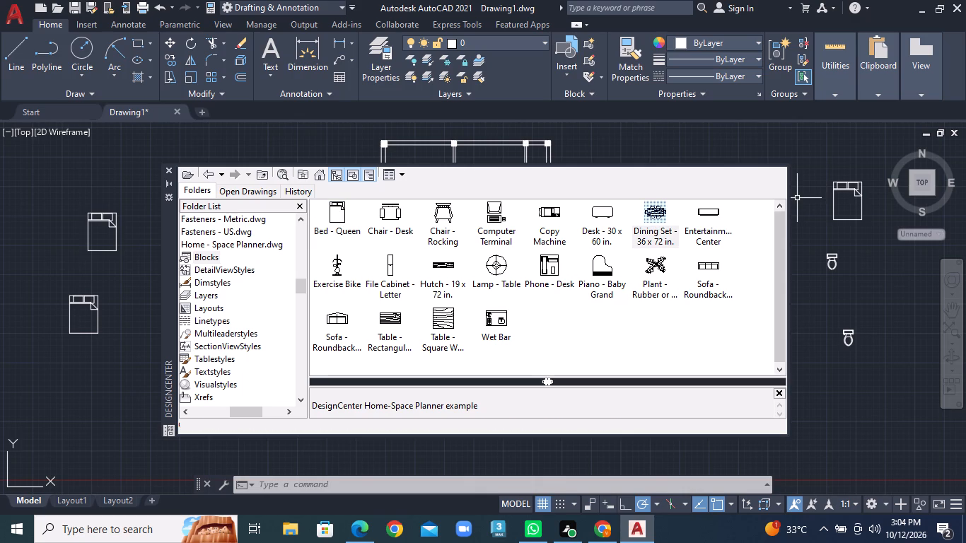
left_click_drag(788, 378, 834, 414)
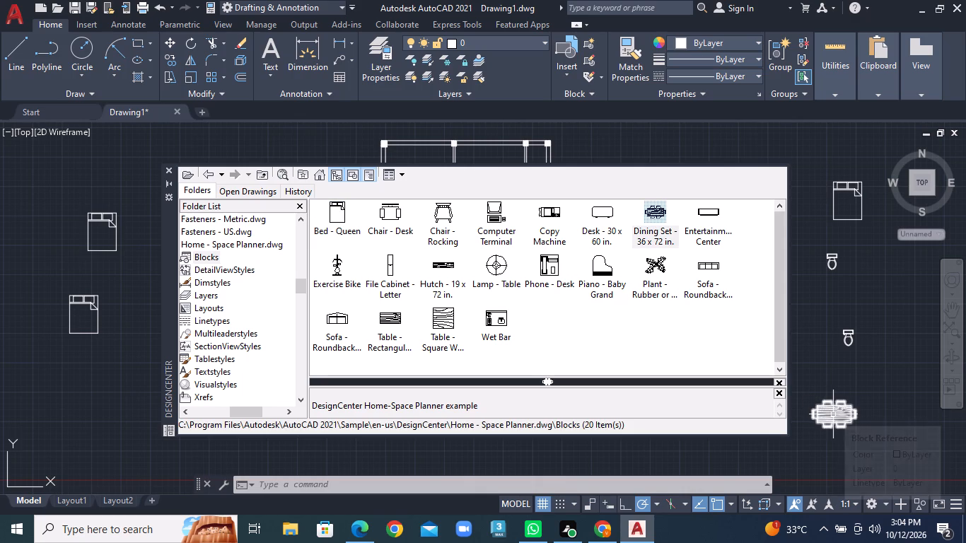
Insert two three-seat Sofa - Roundback blocks east of the floor plan, one above and one below the dining set.
left_click_drag(706, 268, 783, 331)
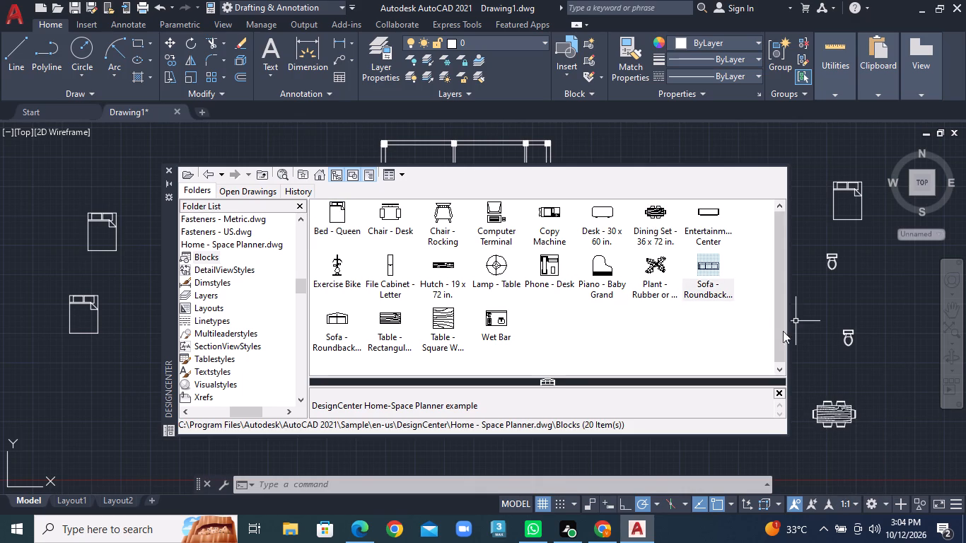
left_click_drag(783, 331, 893, 363)
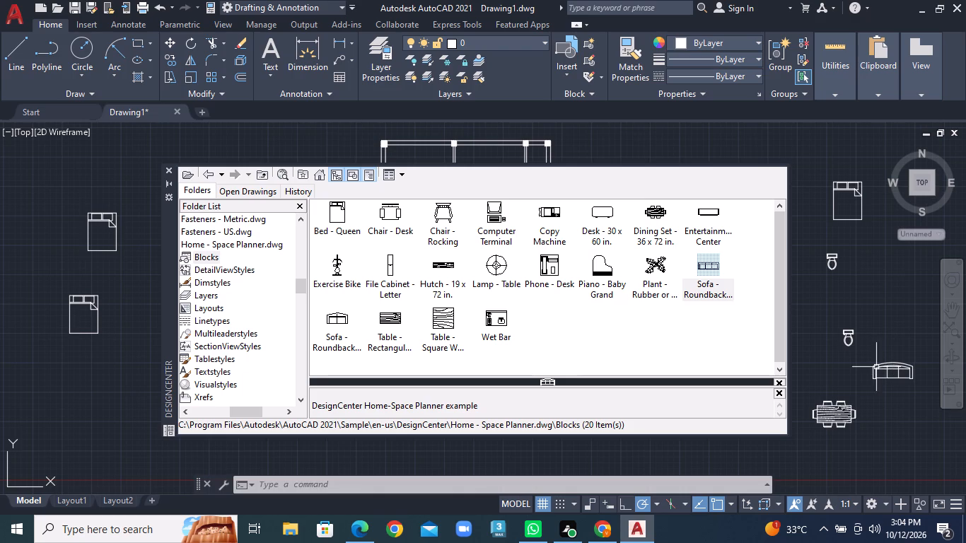
left_click_drag(710, 267, 897, 436)
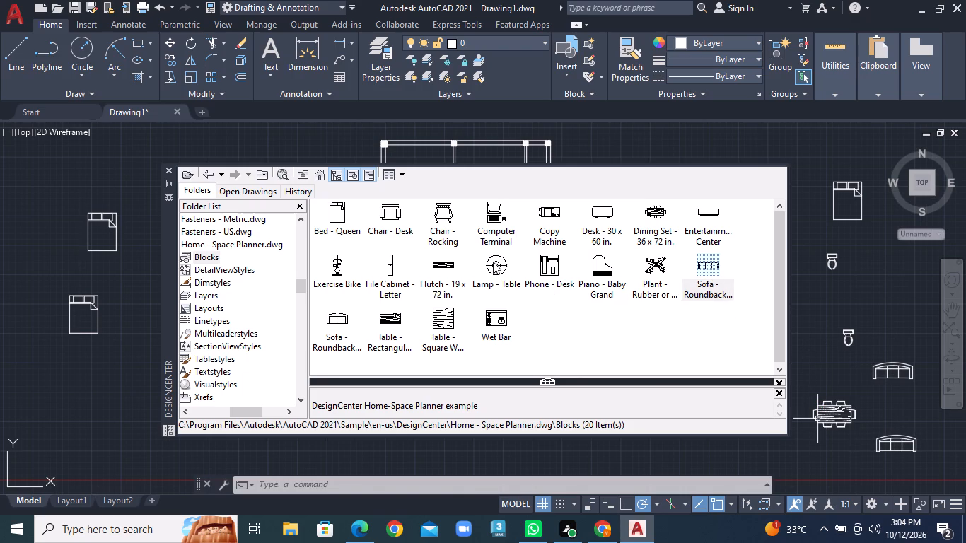
Insert a Lamp - Table block just below the dining set and close DesignCenter.
left_click_drag(493, 262, 815, 457)
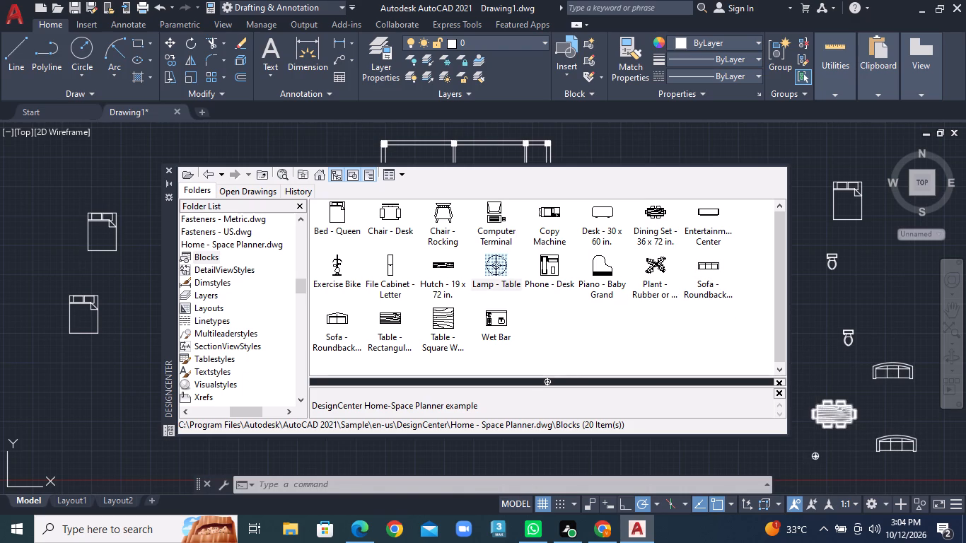
left_click_drag(815, 457, 817, 457)
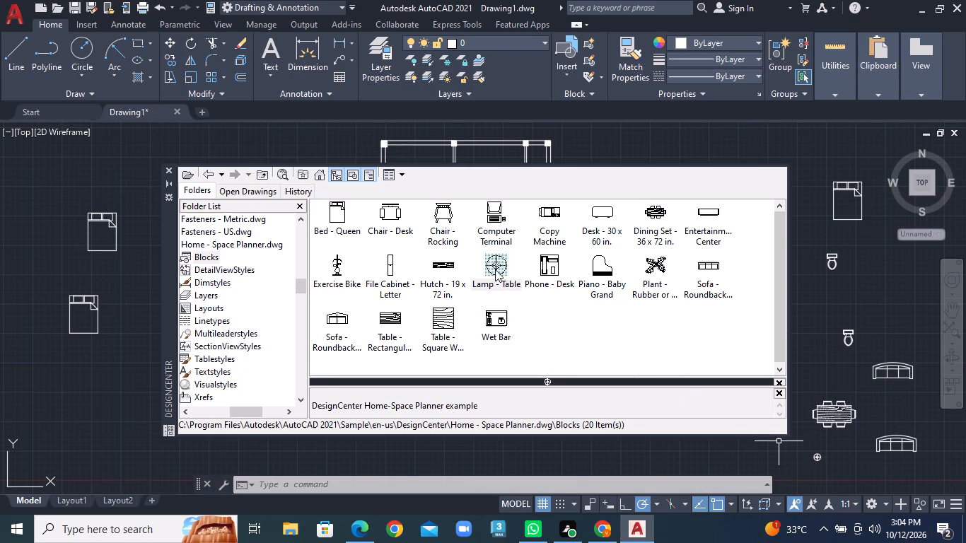
left_click(168, 170)
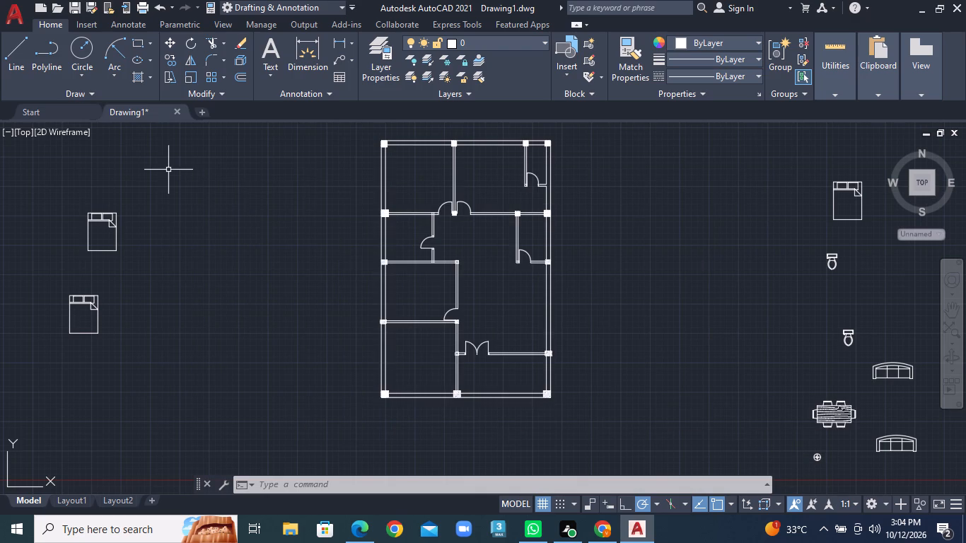
Move the upper of the two beds west of the plan into the northwest room, with its headboard just below the north wall.
left_click(113, 238)
left_click(116, 220)
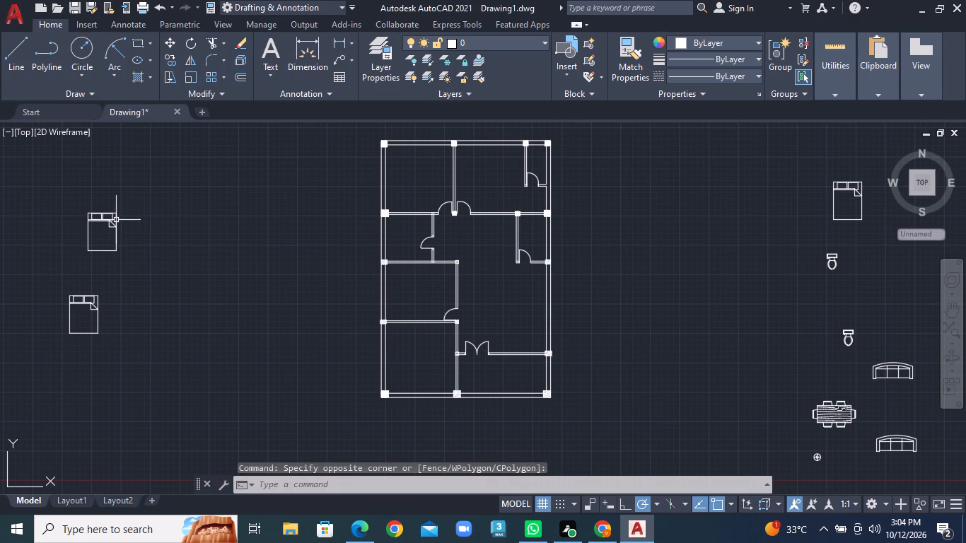
left_click(105, 220)
right_click(105, 220)
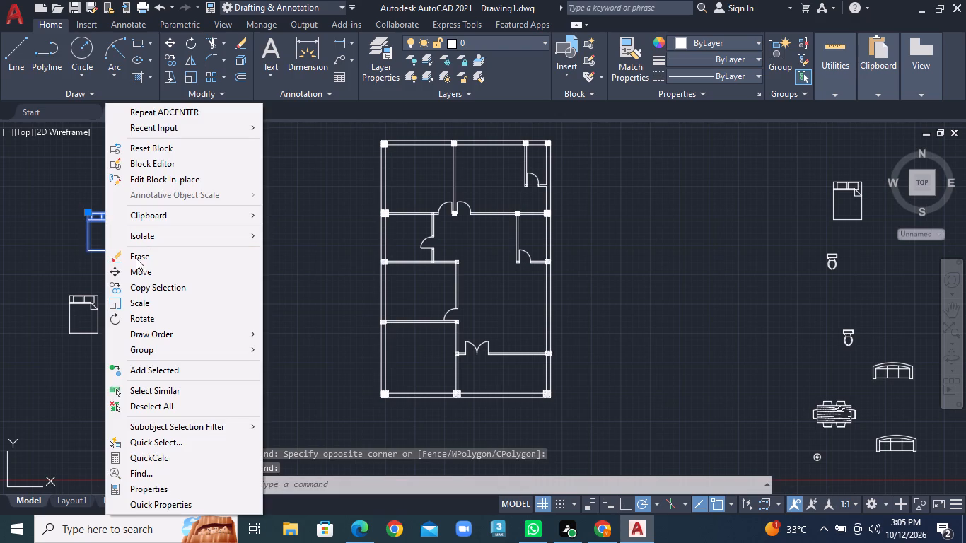
left_click(141, 269)
left_click(90, 211)
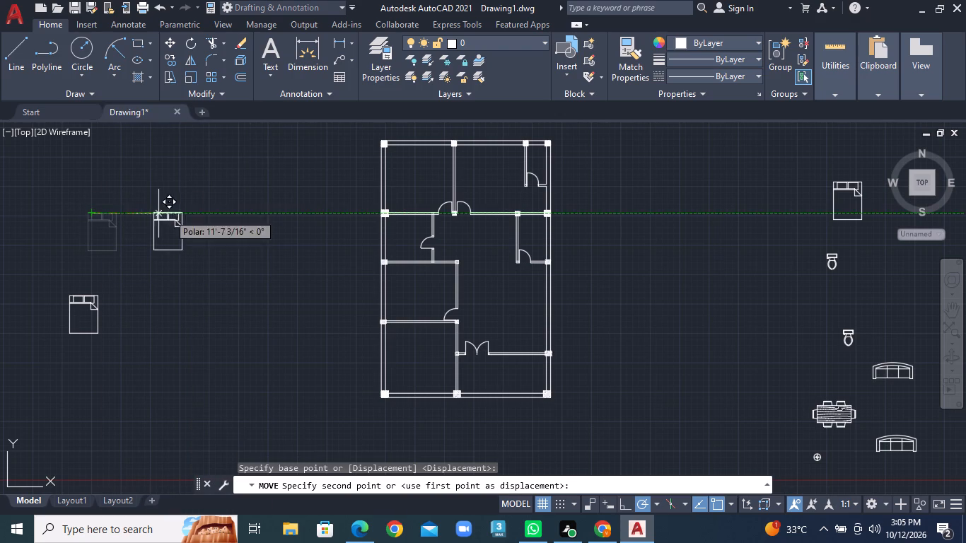
scroll(397, 192, "up", 1)
scroll(400, 187, "down", 1)
scroll(400, 187, "up", 1)
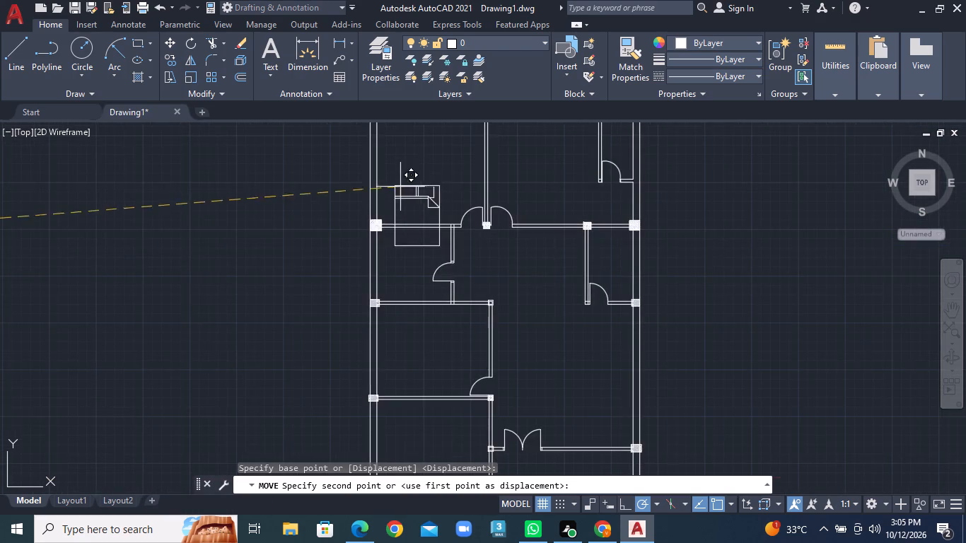
middle_click_drag(405, 180, 365, 320)
scroll(363, 271, "up", 1)
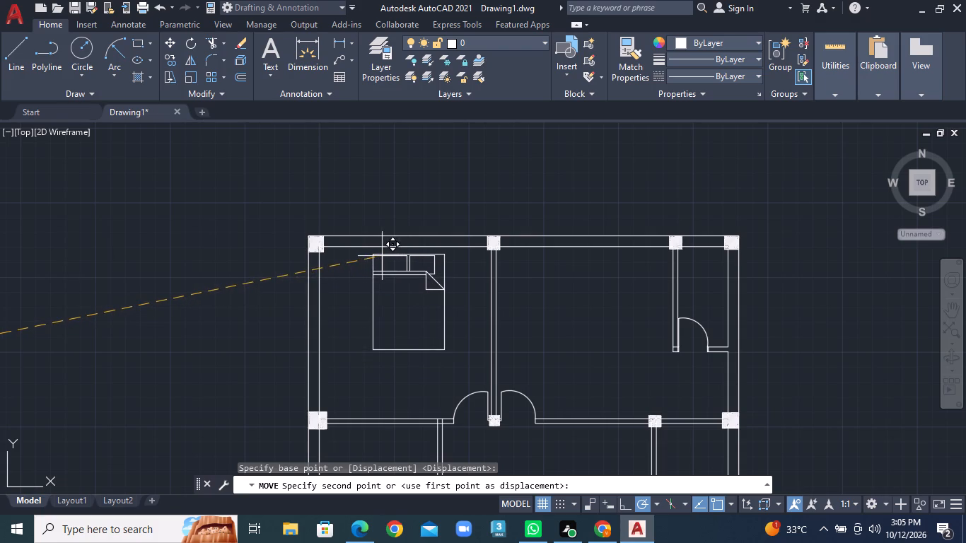
left_click(382, 255)
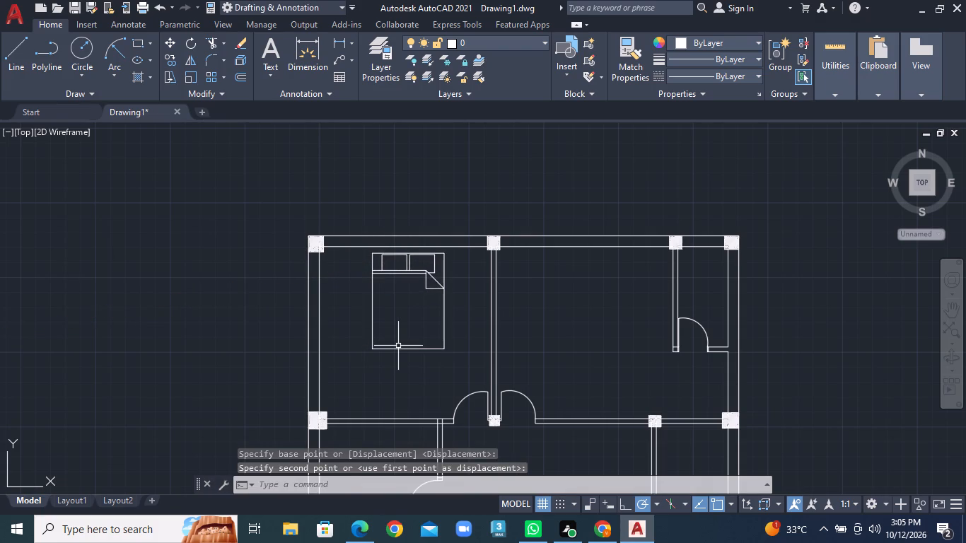
Move the queen bed east of the plan into the north room beside the northwest bedroom, with its headboard against the north wall.
scroll(398, 346, "down", 1)
scroll(641, 375, "down", 1)
scroll(641, 375, "up", 1)
scroll(641, 375, "down", 1)
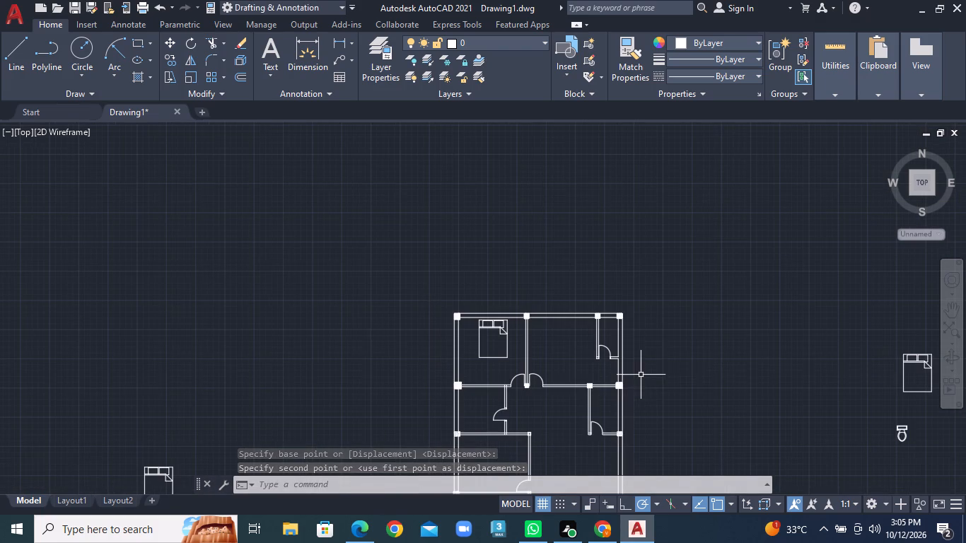
middle_click_drag(692, 375, 657, 364)
middle_click(601, 349)
left_click(911, 359)
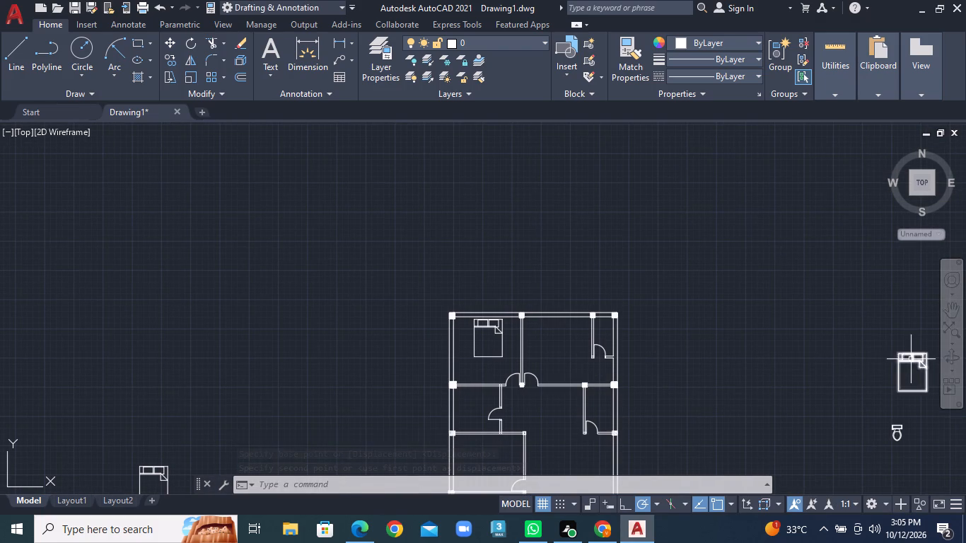
right_click(911, 359)
left_click(847, 267)
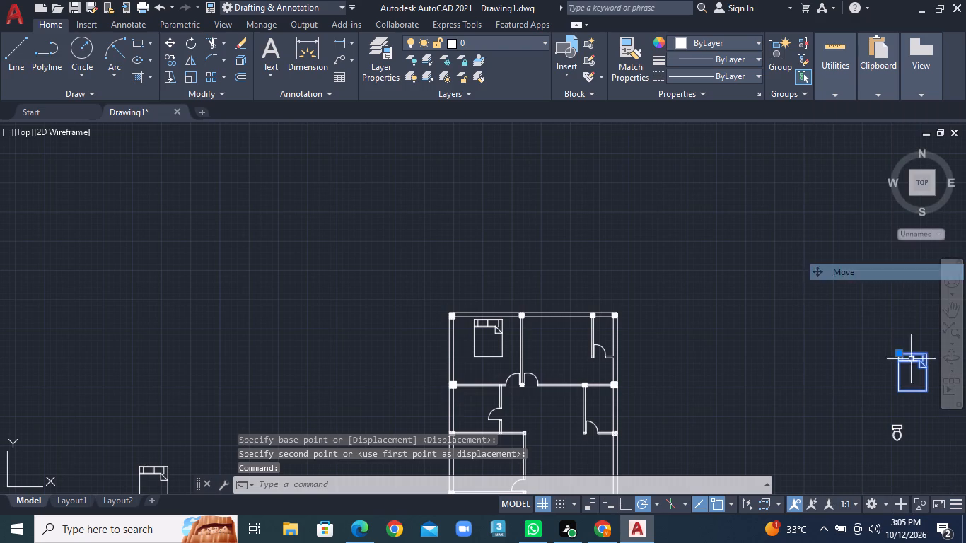
left_click(897, 357)
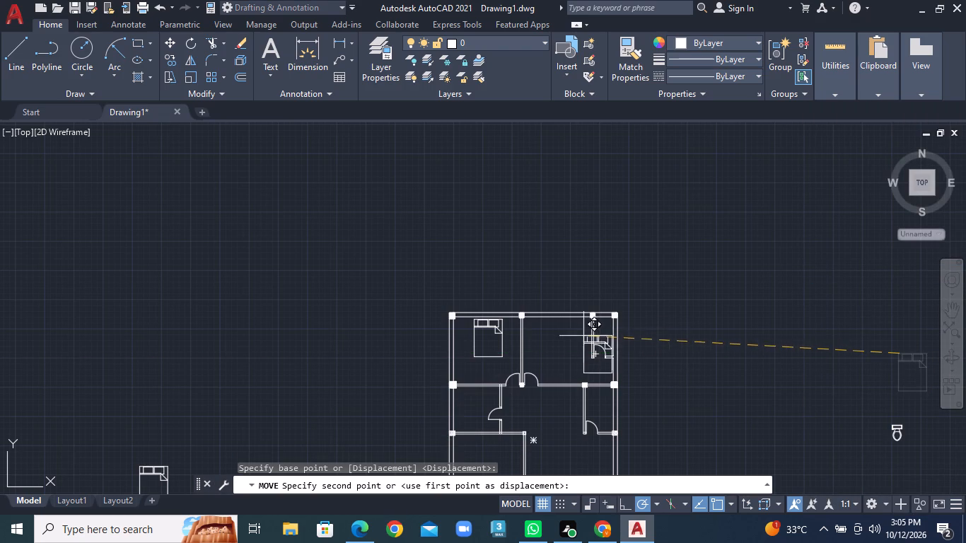
scroll(555, 329, "up", 3)
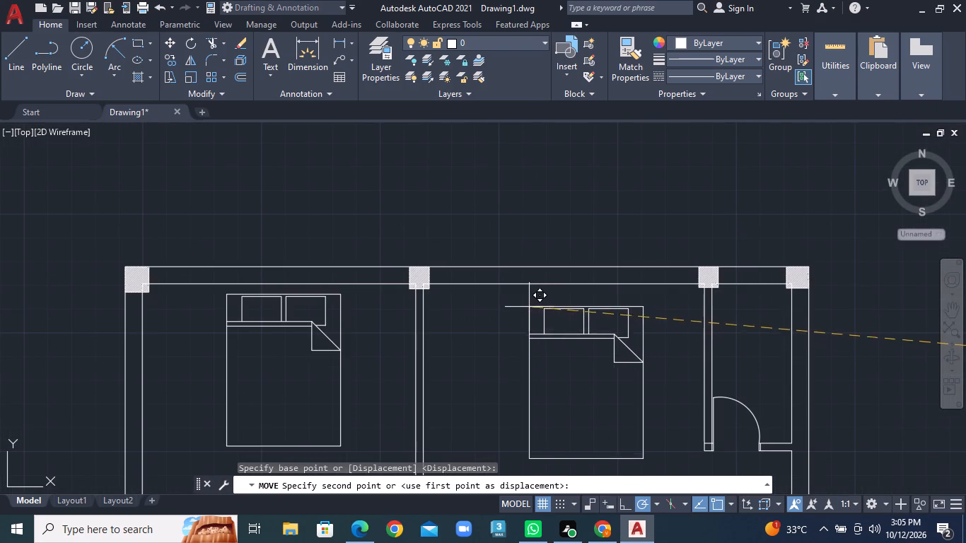
left_click(520, 291)
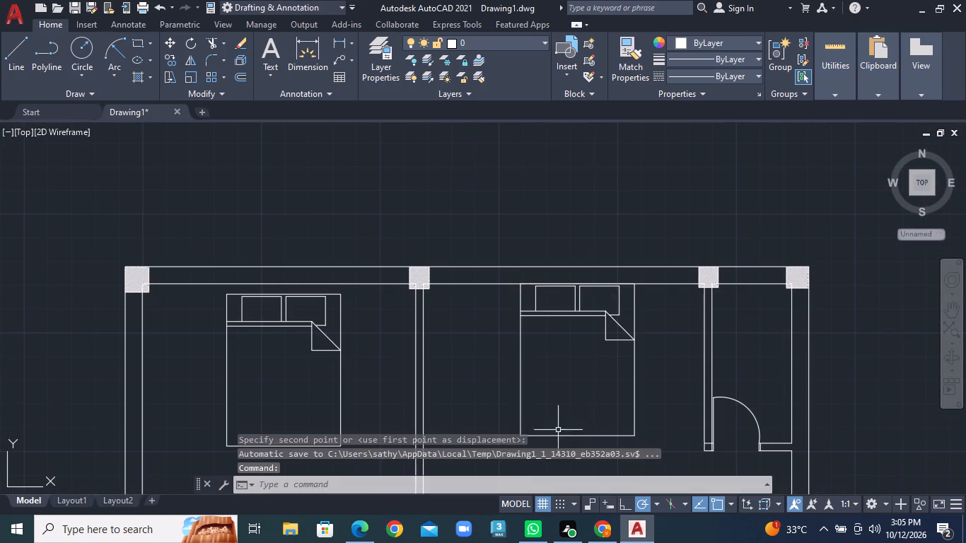
Switch to Chrome to consult the house description chat in ChatGPT.
left_click(607, 524)
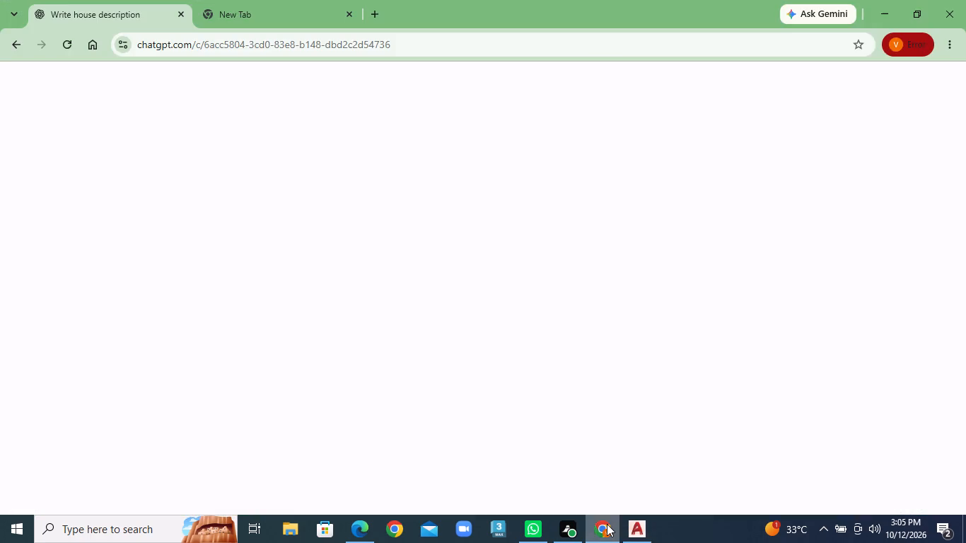
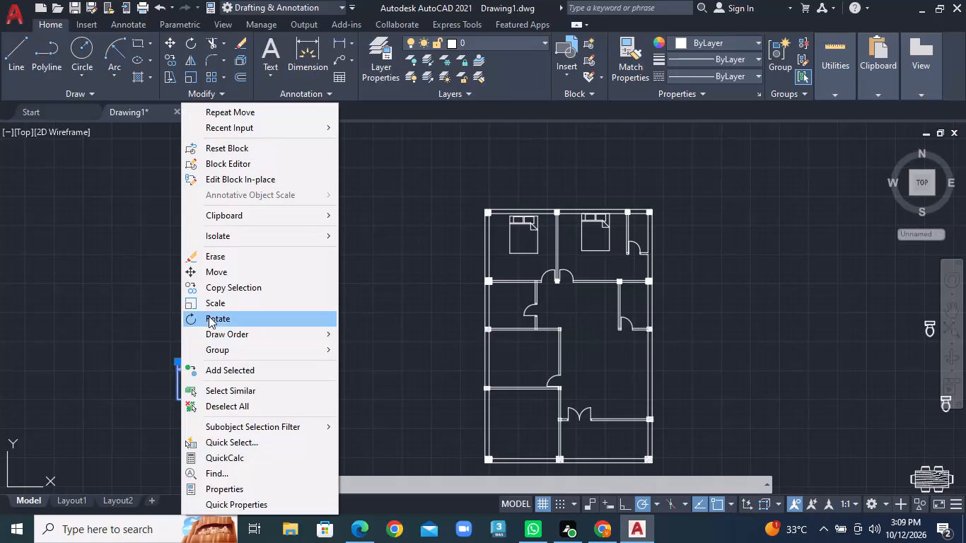
Rotate the loose bed block outside the floor plan 90 degrees counterclockwise about its lower-right corner.
left_click(223, 325)
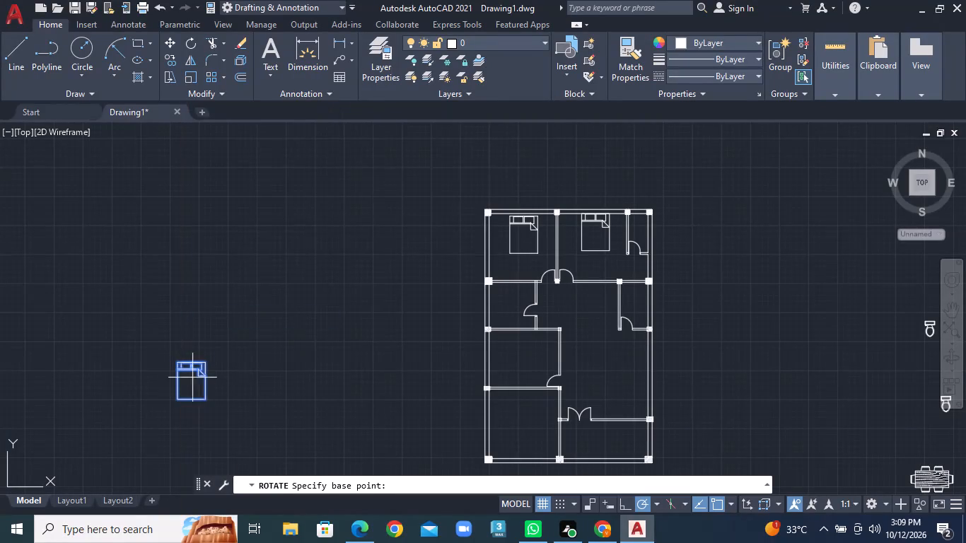
left_click(211, 404)
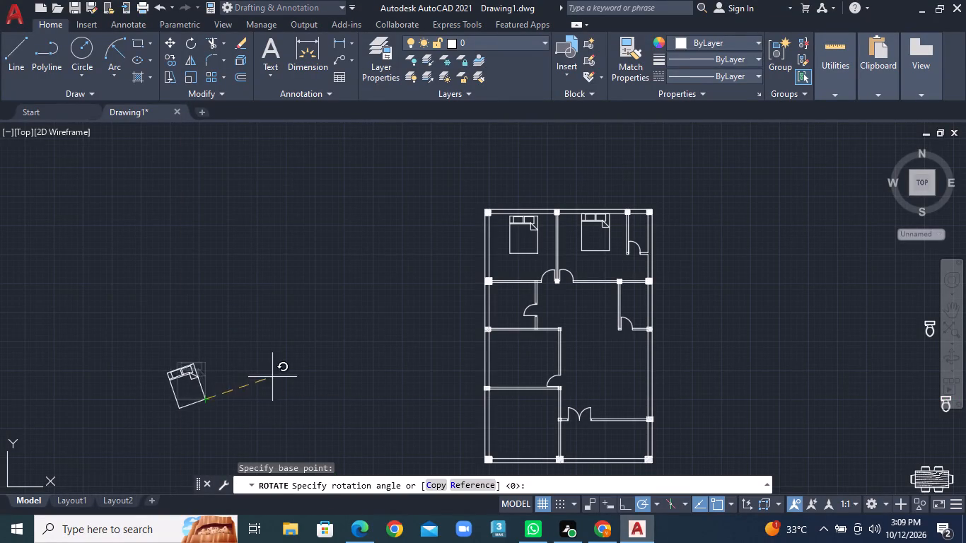
left_click(209, 271)
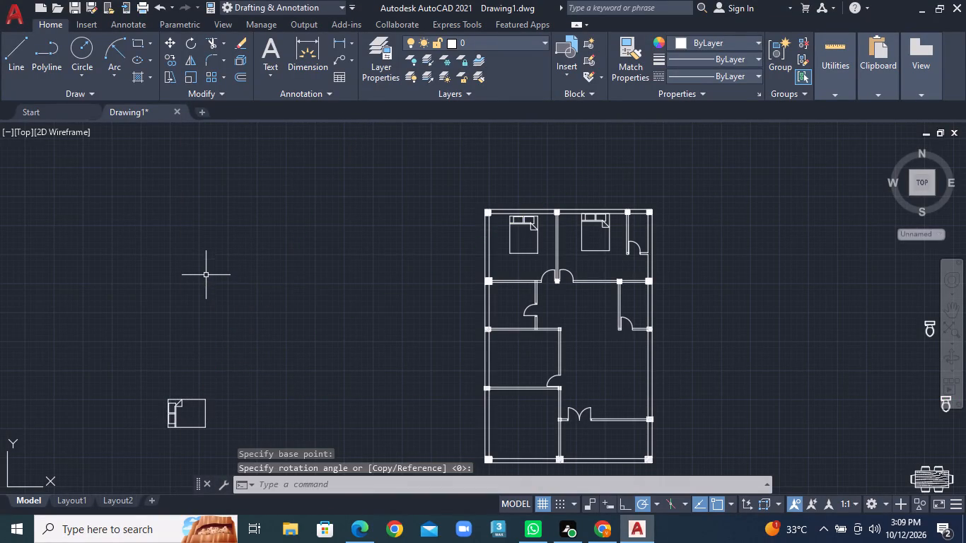
Move the rotated bed by its upper-left corner into the plan's lower-left room, with its headboard beside the outer left wall.
left_click(163, 43)
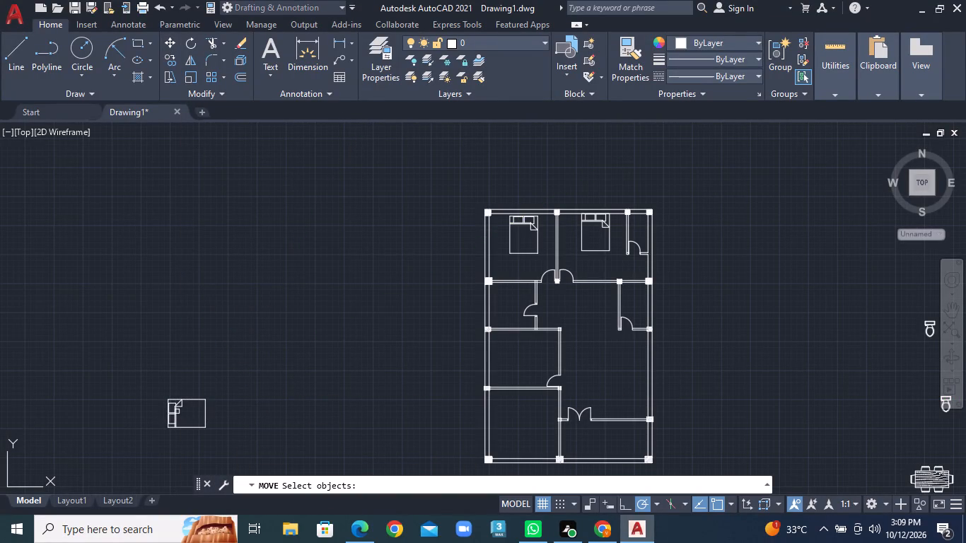
left_click(175, 414)
right_click(175, 414)
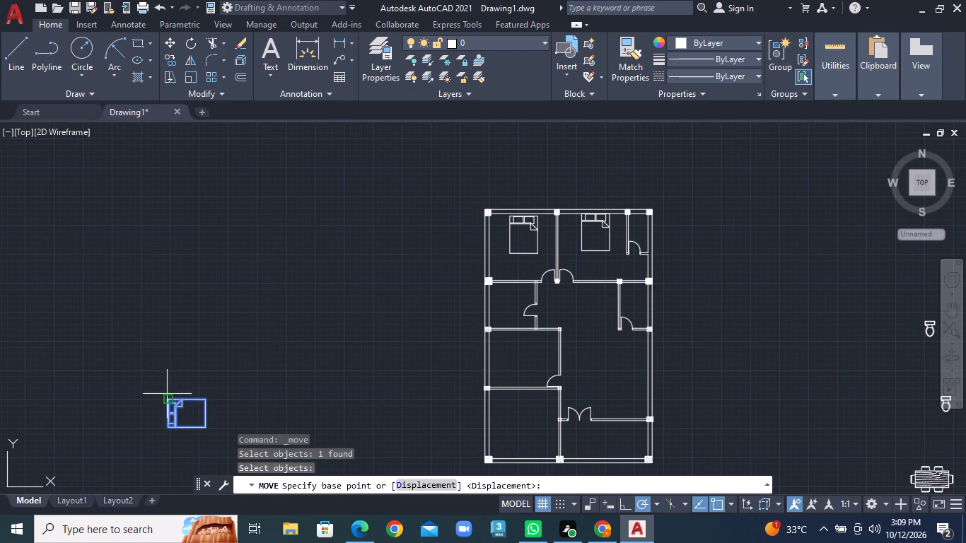
left_click(167, 394)
scroll(504, 431, "up", 2)
middle_click_drag(490, 426, 464, 341)
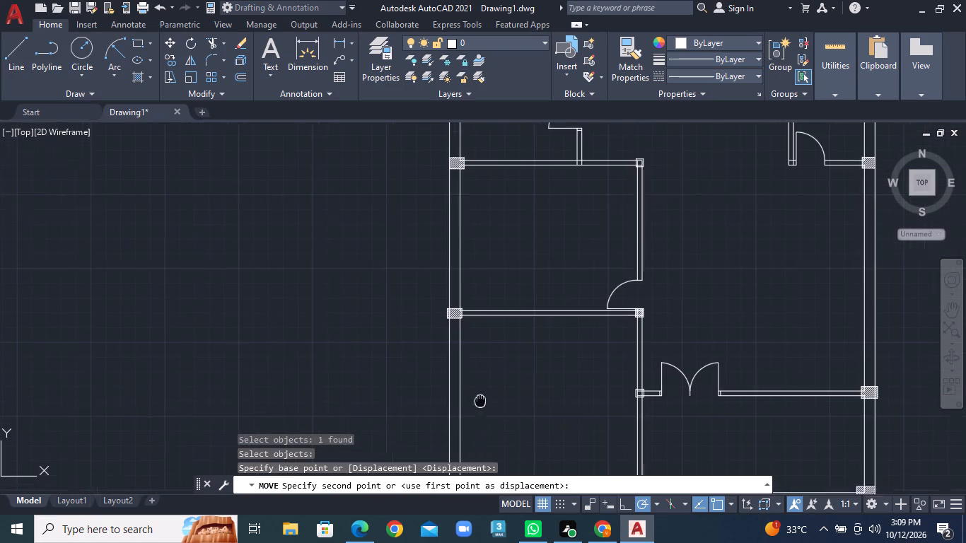
middle_click_drag(464, 341, 453, 324)
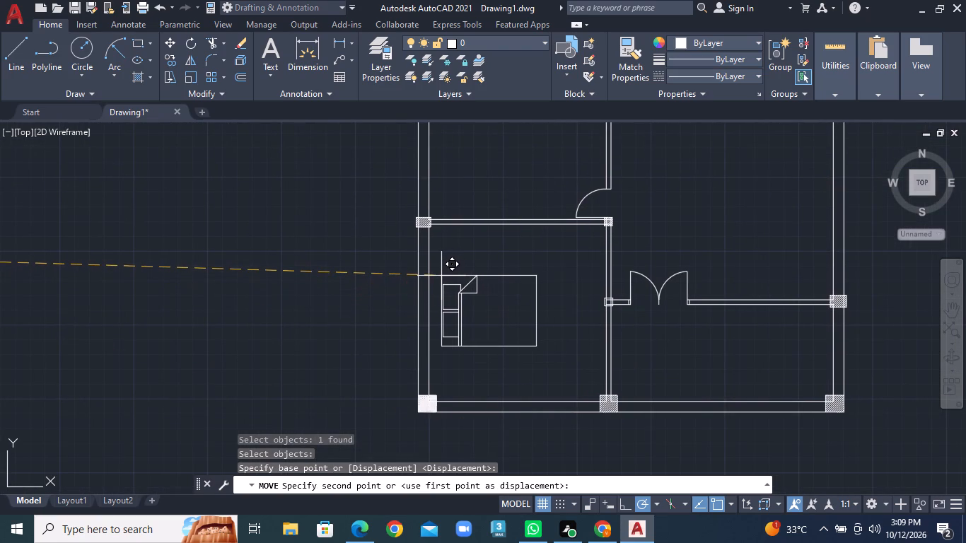
left_click(440, 281)
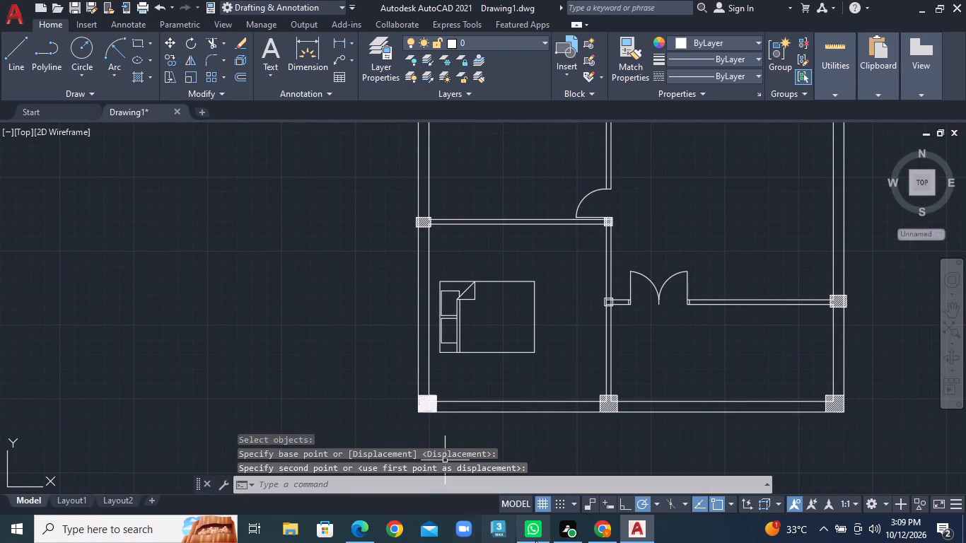
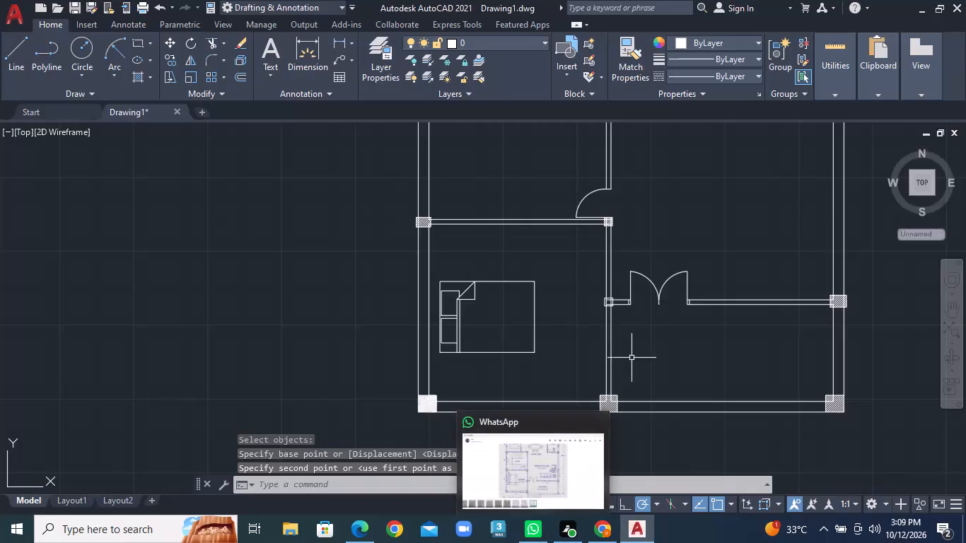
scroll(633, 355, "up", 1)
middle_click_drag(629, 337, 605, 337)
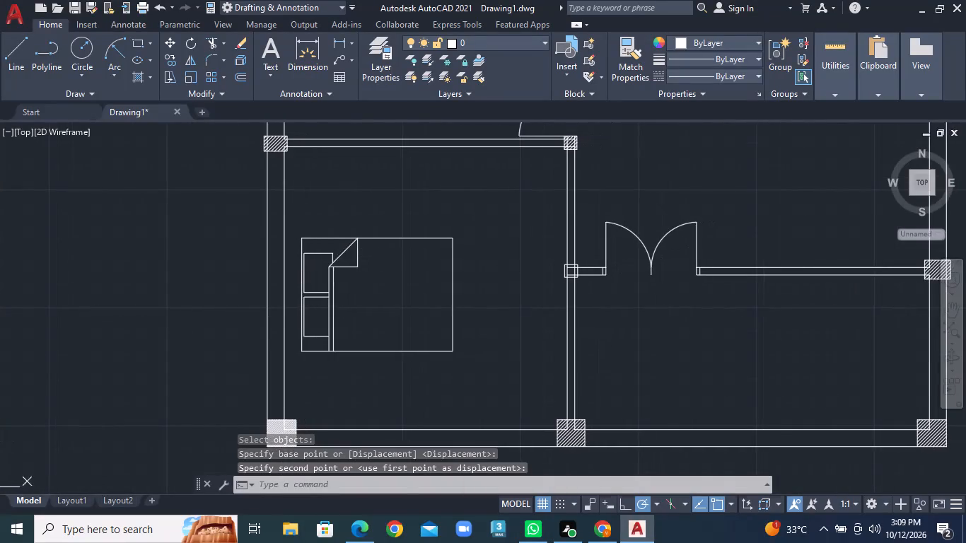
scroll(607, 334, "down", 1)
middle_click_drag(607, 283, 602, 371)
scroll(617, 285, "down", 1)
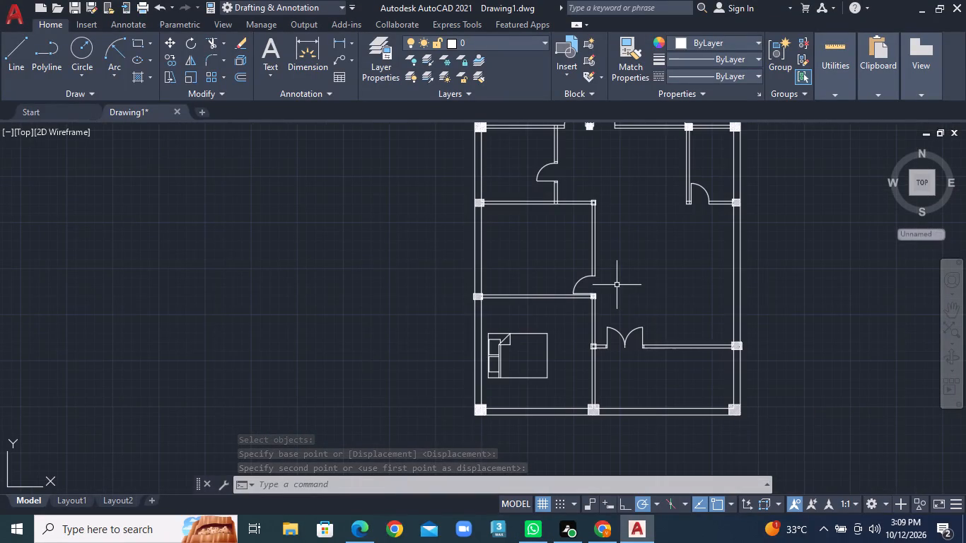
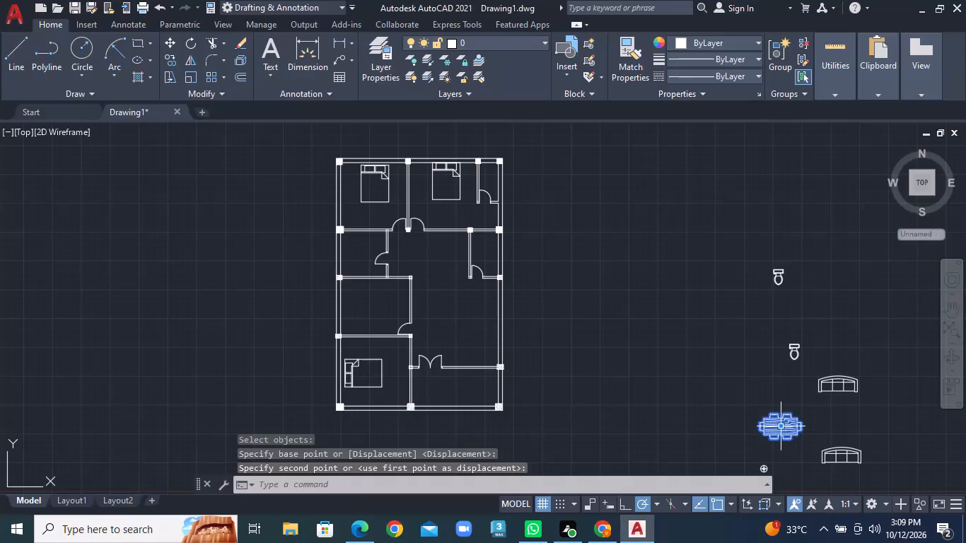
Move the six-seat dining table block from outside the plan into the open hall below the upper bedrooms, between the two small side rooms.
right_click(778, 424)
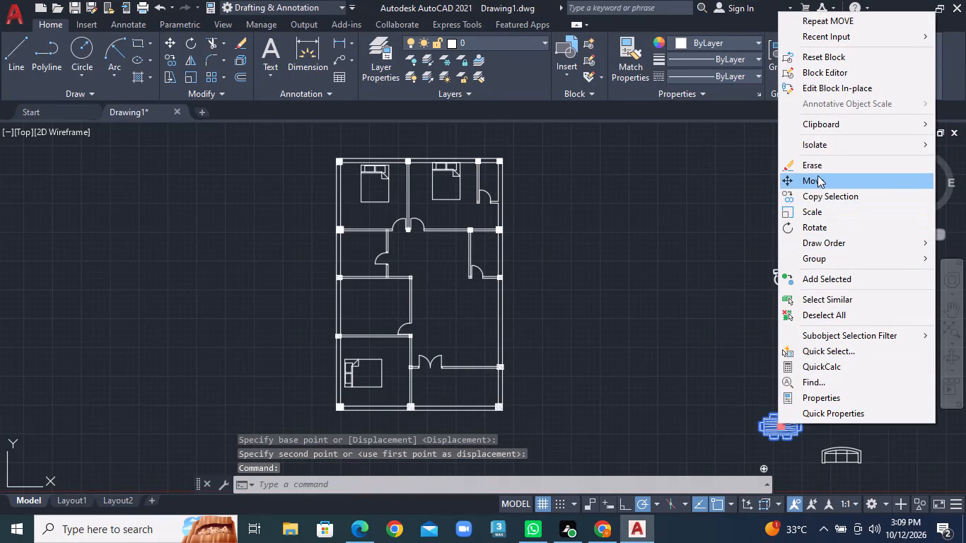
left_click(817, 177)
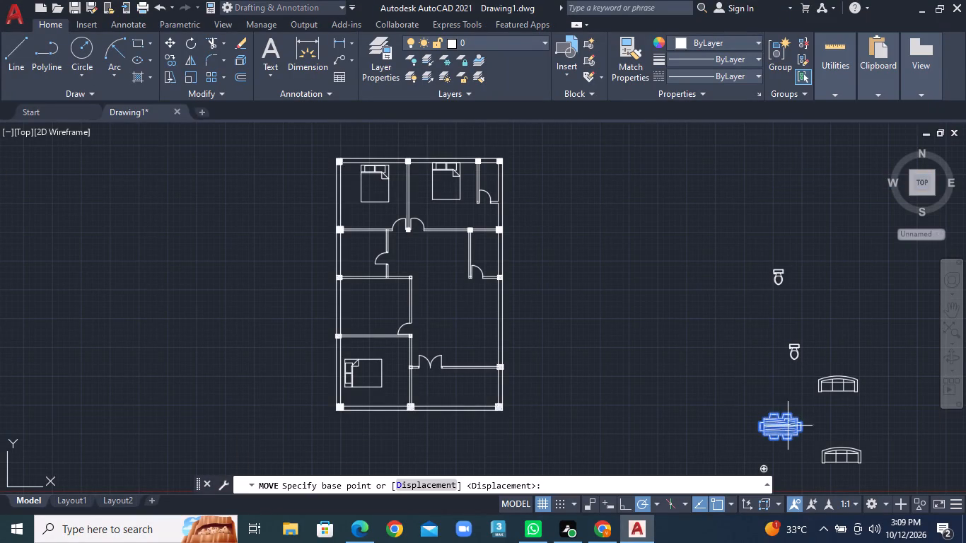
left_click(788, 426)
scroll(465, 301, "up", 2)
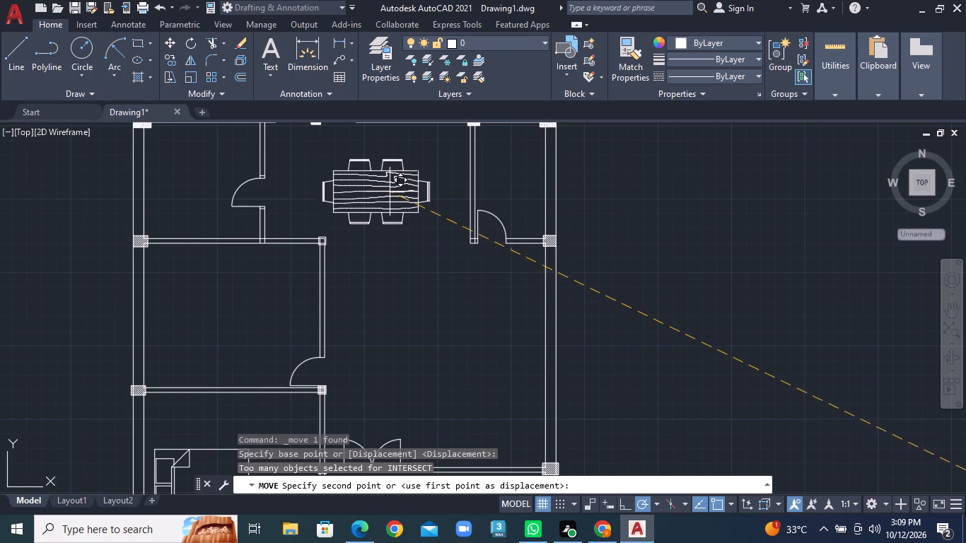
left_click(390, 182)
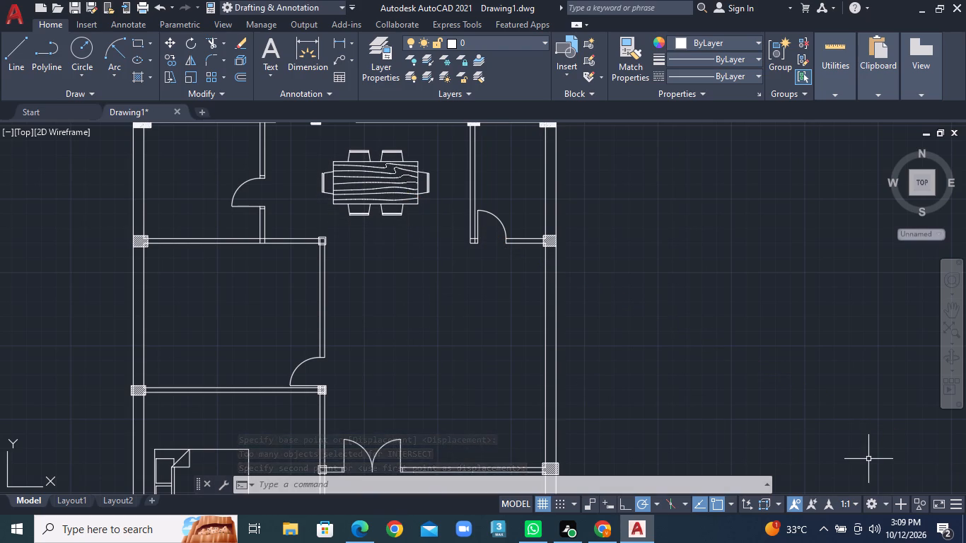
scroll(595, 221, "down", 2)
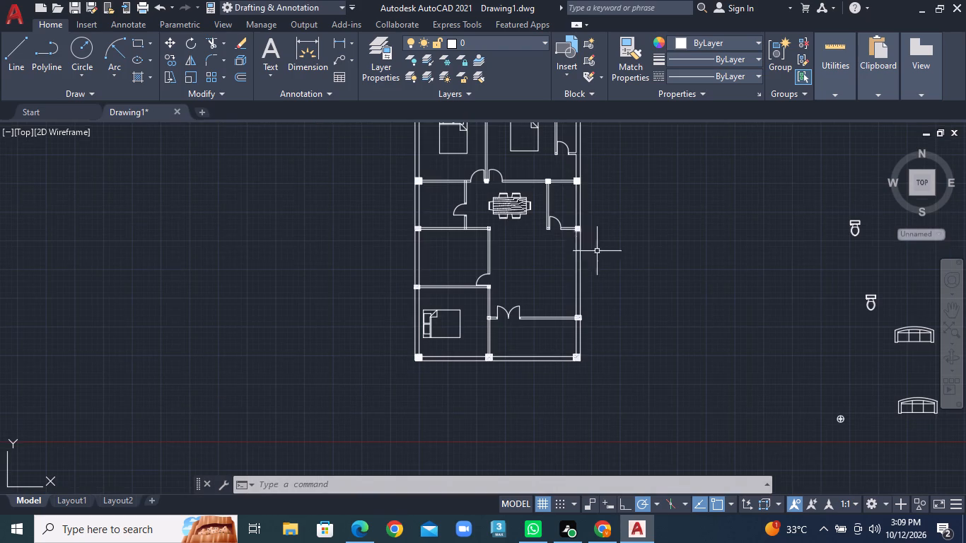
middle_click_drag(614, 251, 523, 330)
middle_click_drag(508, 310, 452, 283)
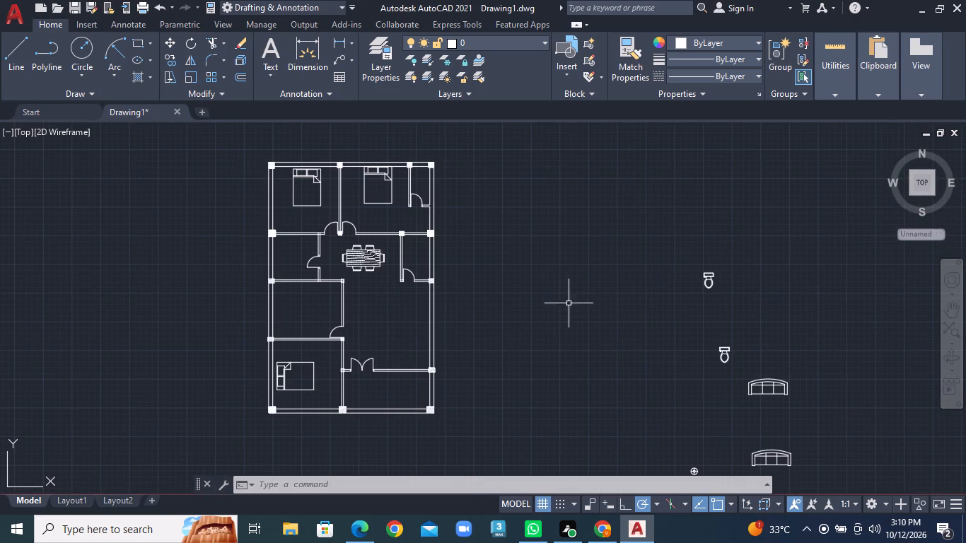
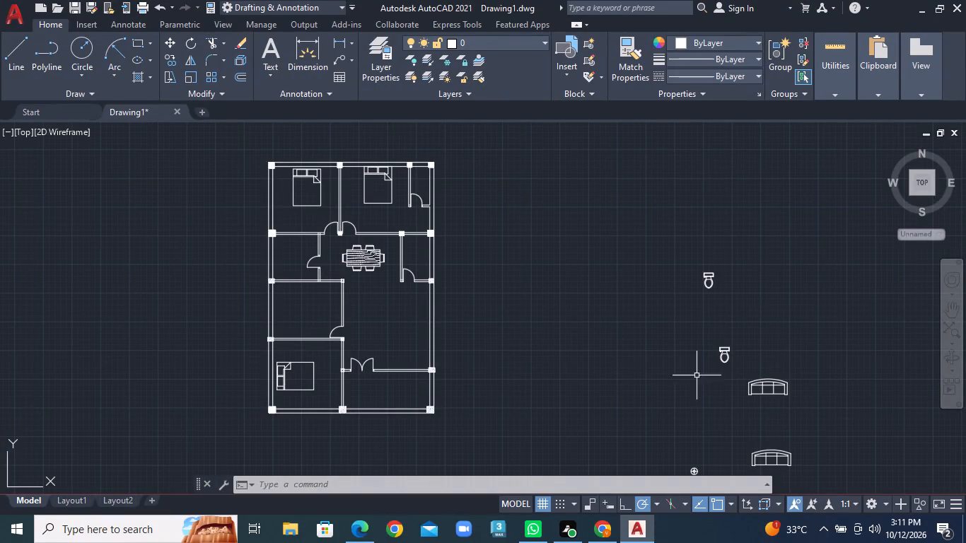
Rotate the upper sofa block outside the plan by 270° about its lower corner so it stands vertically.
left_click(783, 392)
right_click(783, 392)
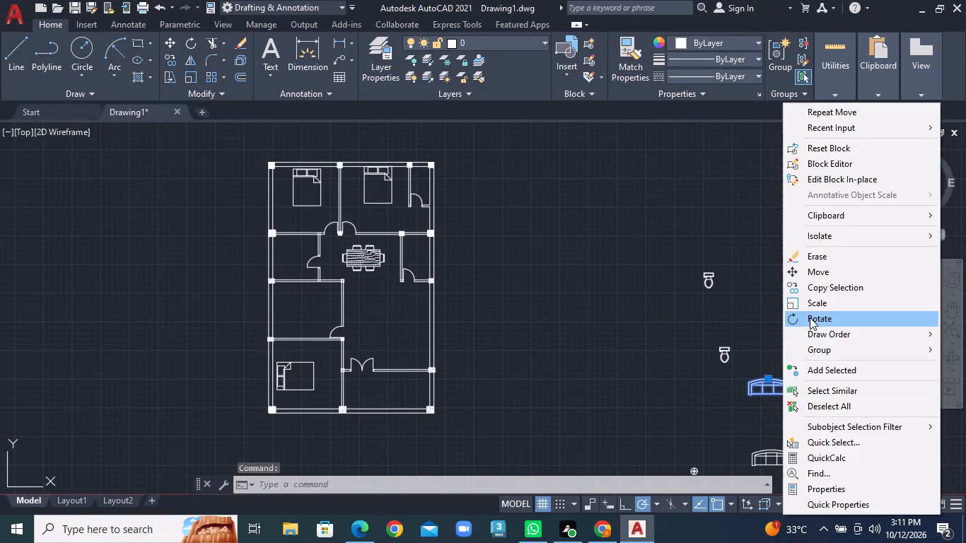
left_click(810, 317)
left_click(786, 395)
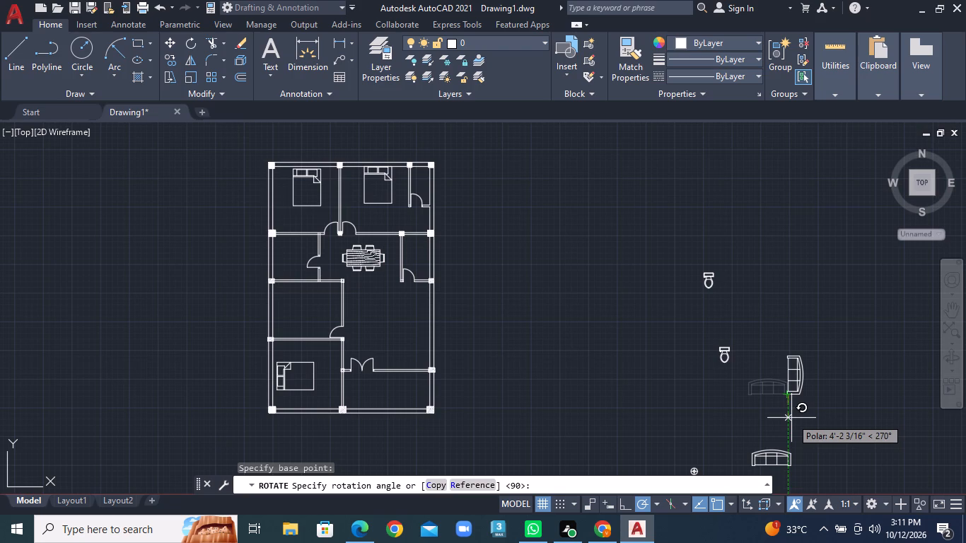
left_click(791, 418)
Rotate the lower horizontal sofa block outside the plan by 180° about its corner so its back faces down.
left_click(765, 462)
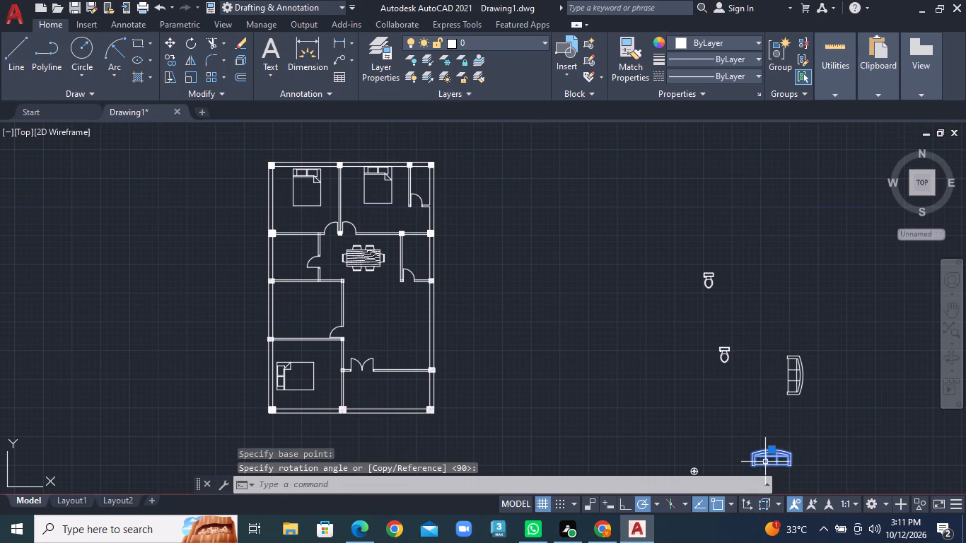
right_click(765, 462)
left_click(798, 264)
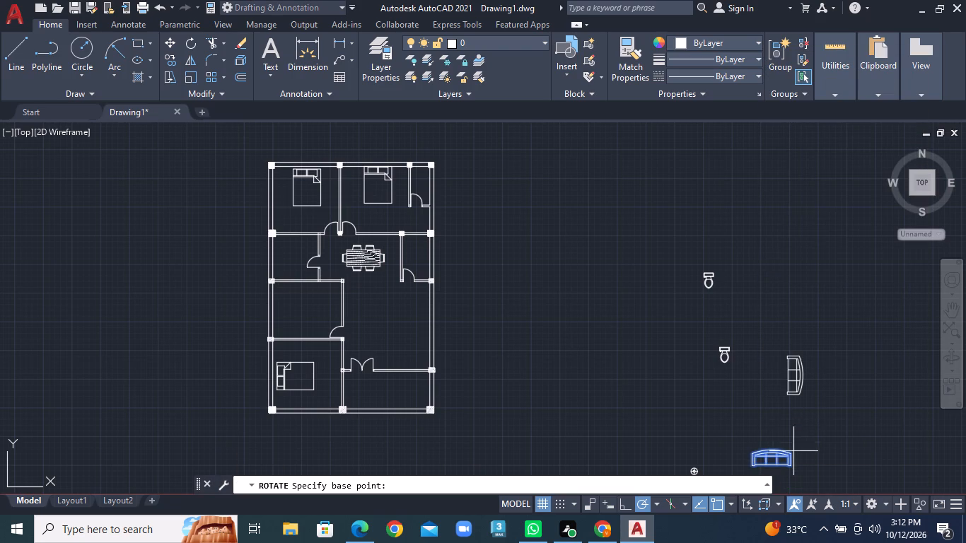
left_click(754, 462)
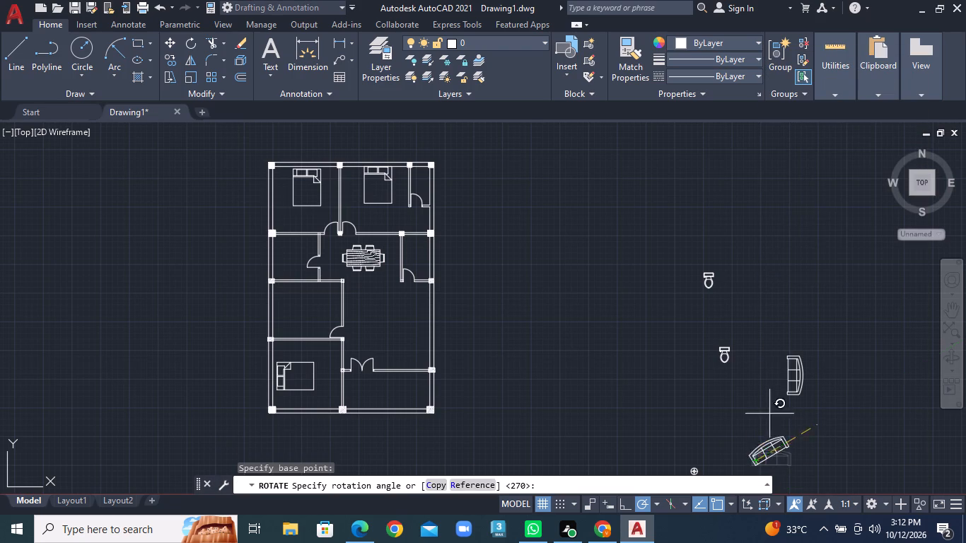
left_click(668, 460)
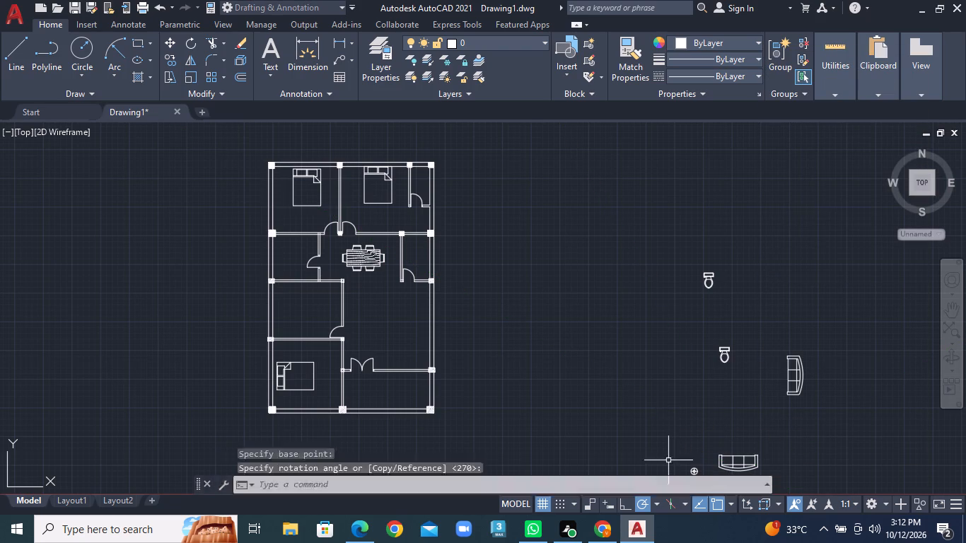
Move the horizontal sofa block into the living room, against the lower wall beside the double door.
left_click(168, 40)
left_click(750, 463)
right_click(750, 463)
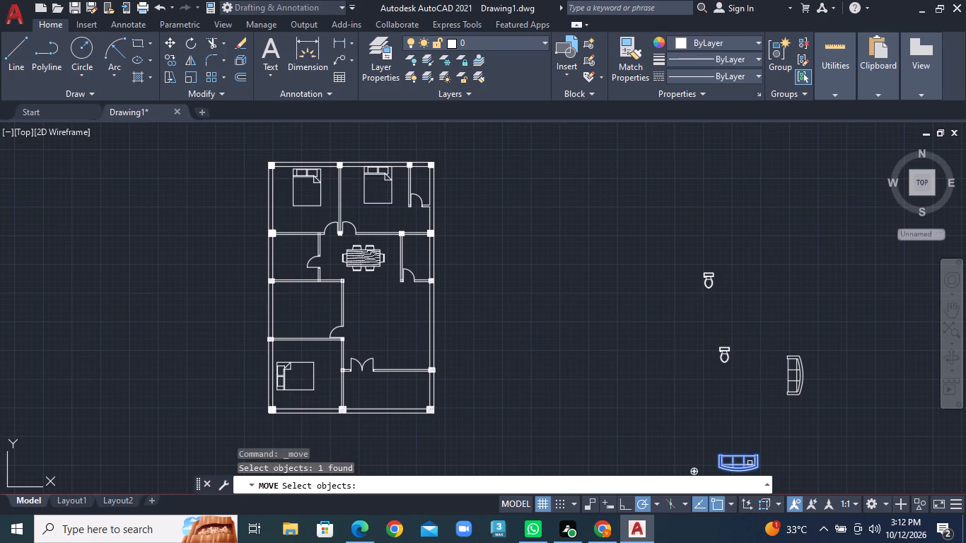
left_click(740, 464)
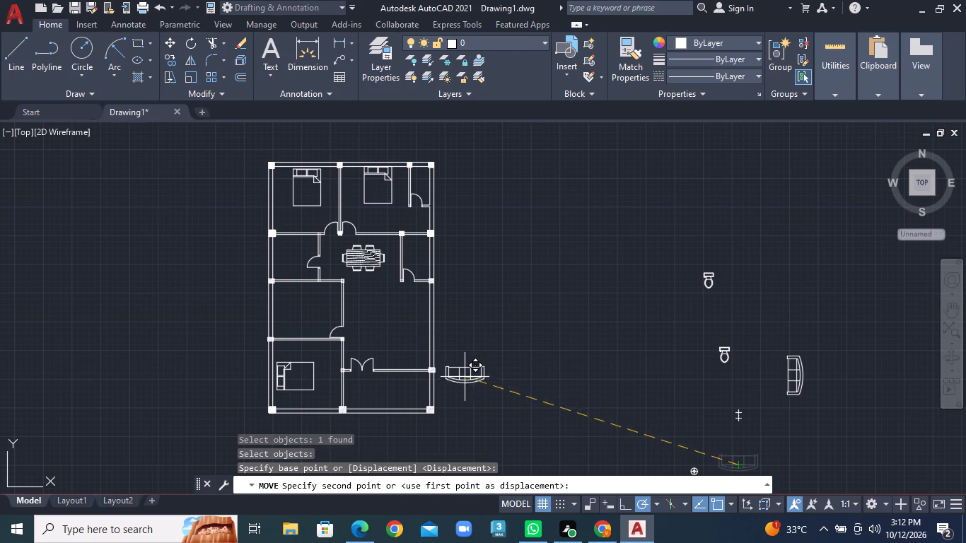
left_click(404, 356)
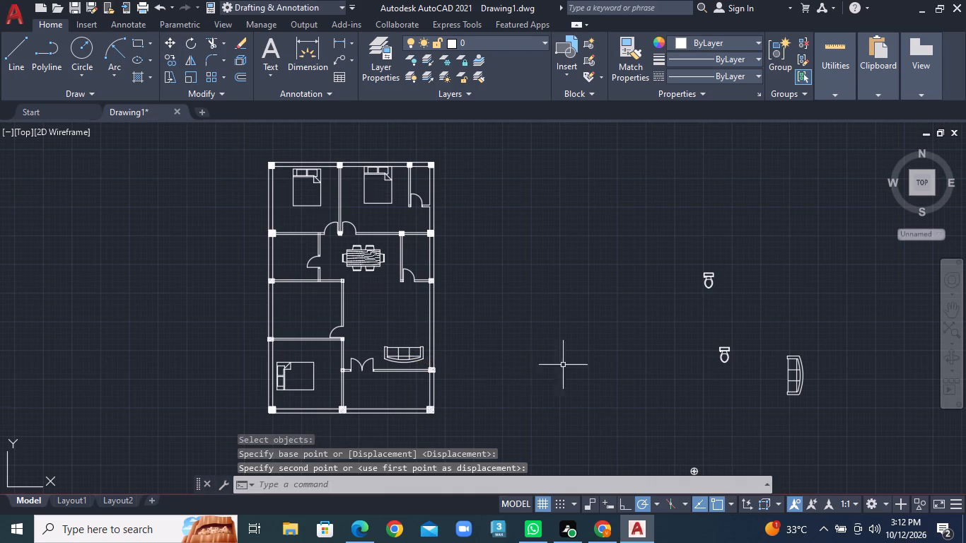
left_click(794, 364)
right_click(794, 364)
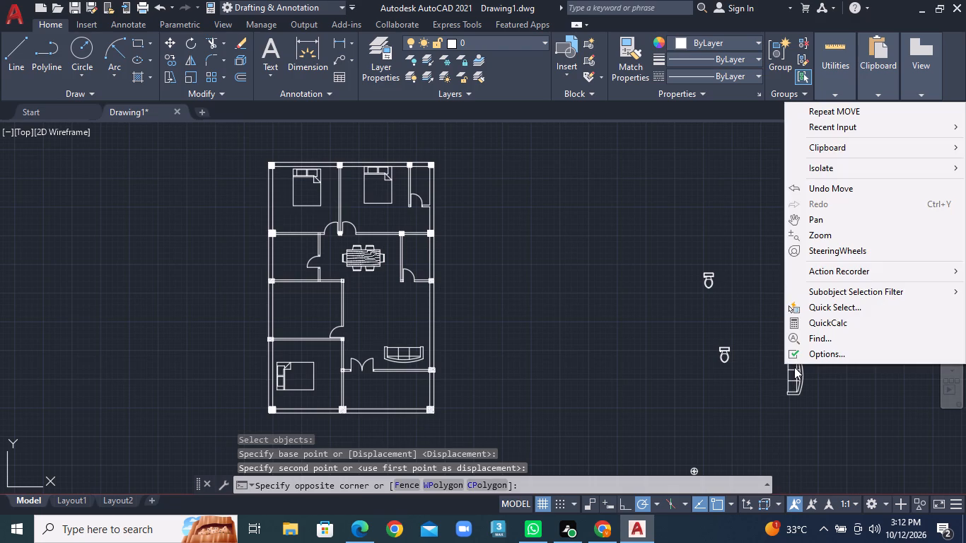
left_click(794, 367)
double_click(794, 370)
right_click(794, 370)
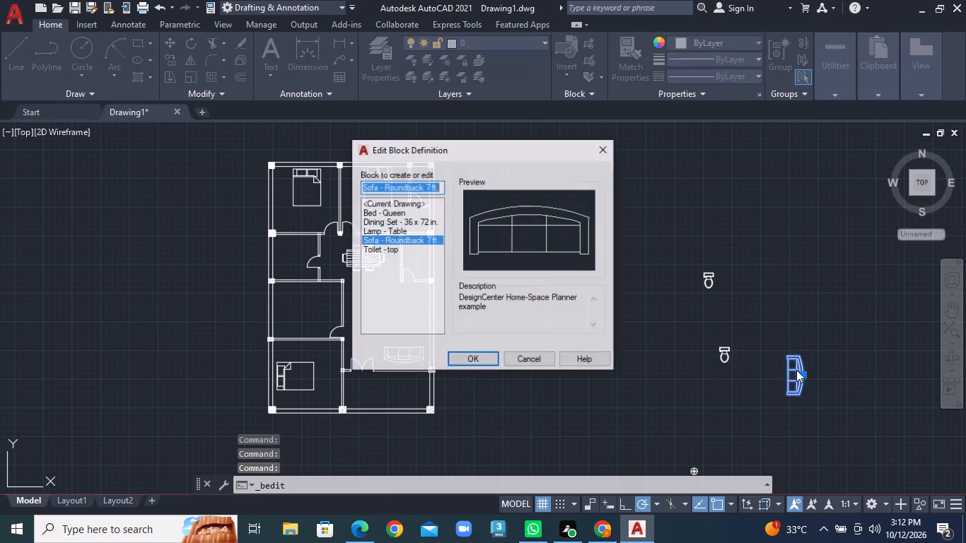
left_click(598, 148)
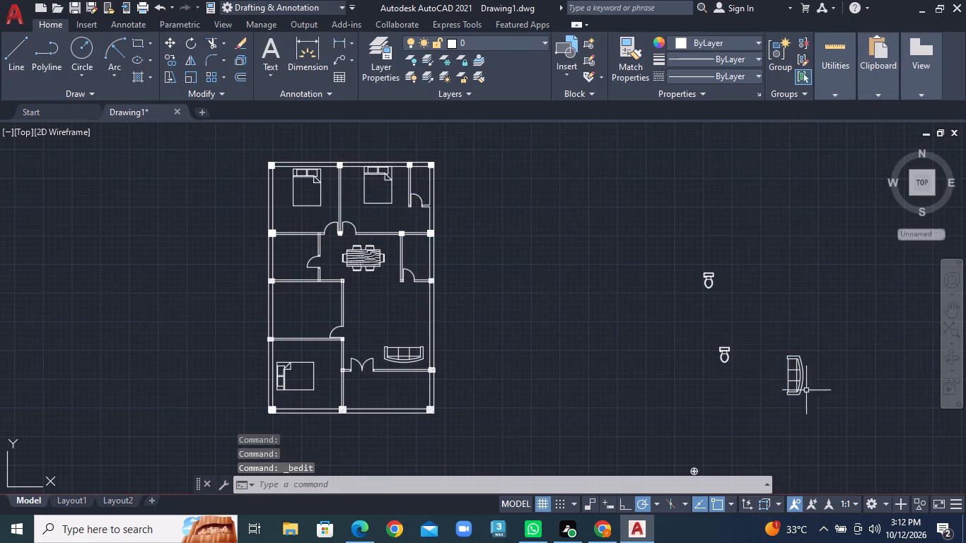
Move the vertical sofa block into the living room, along the outer side wall just above the horizontal sofa.
left_click(798, 373)
right_click(798, 373)
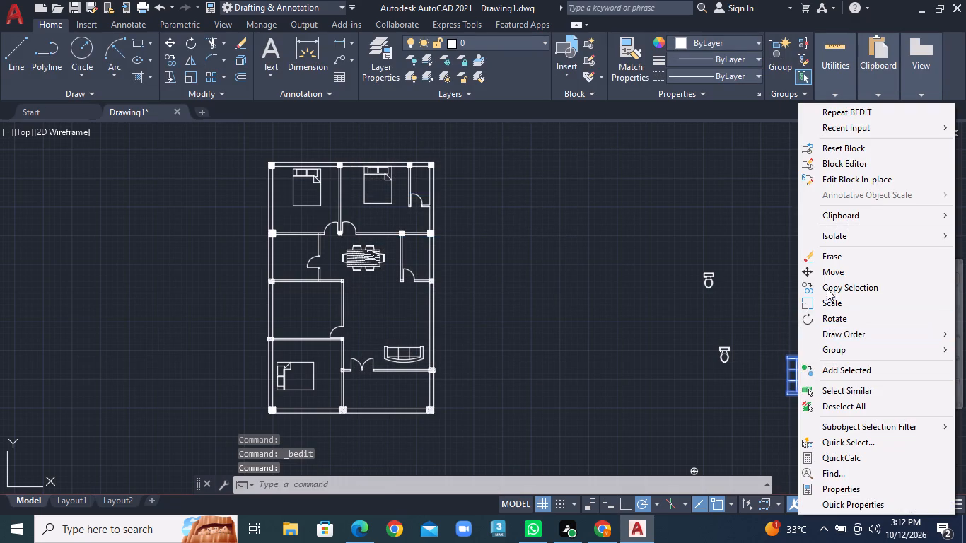
left_click(830, 271)
left_click(794, 377)
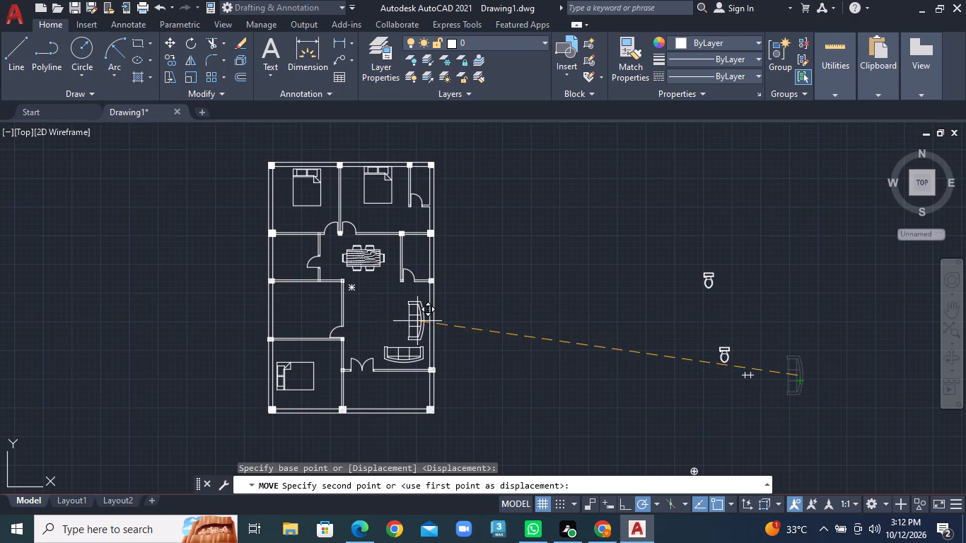
left_click(417, 321)
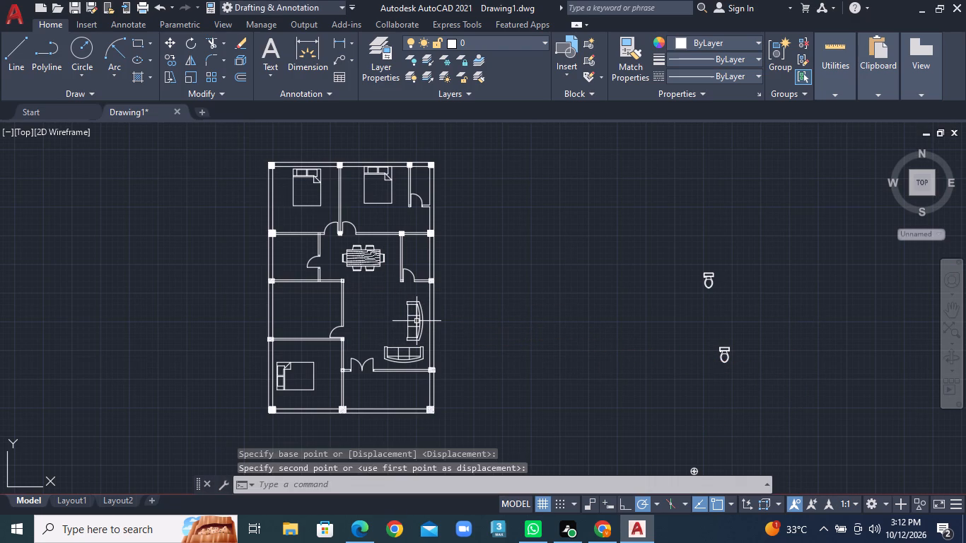
Move the upper toilet block into the small bathroom beside the upper bedroom, with its tank near the top wall.
left_click(709, 274)
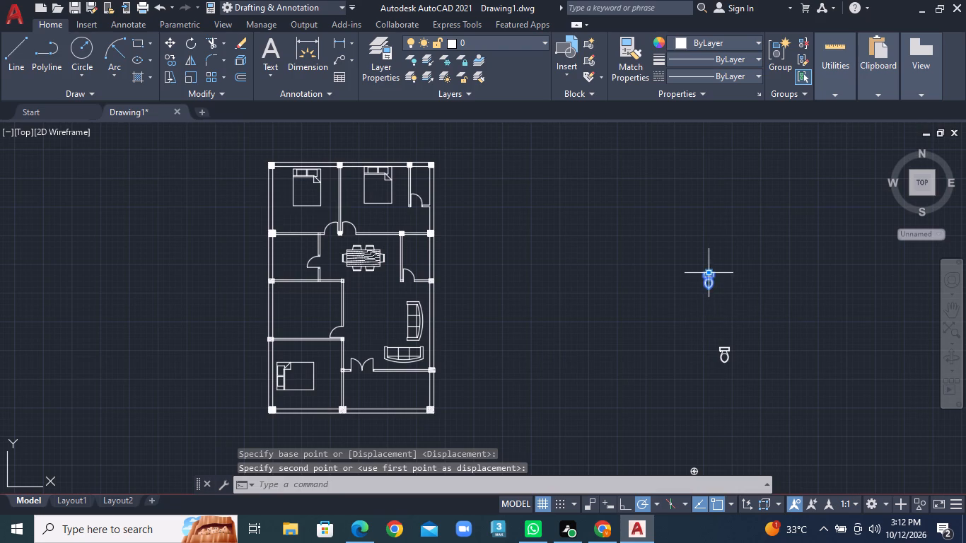
right_click(709, 274)
left_click(726, 276)
left_click(708, 281)
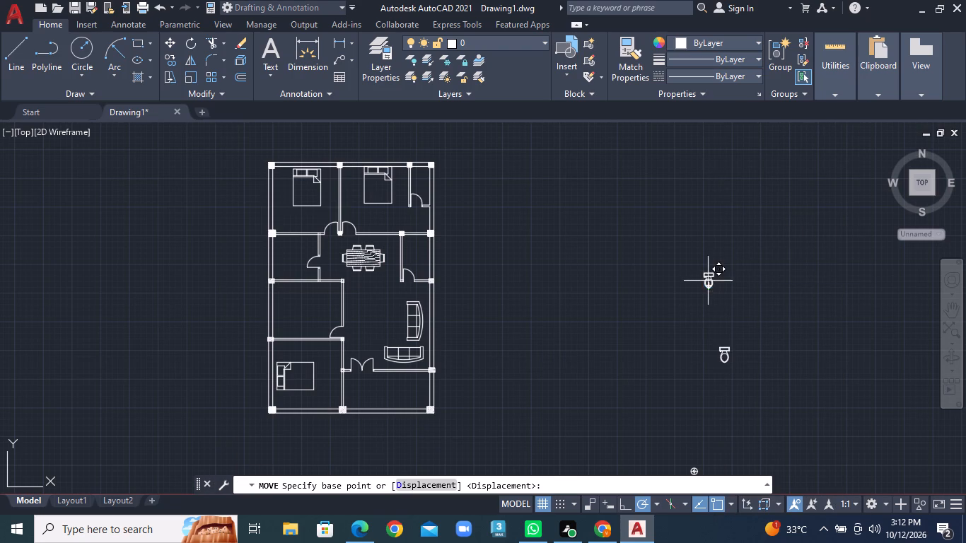
scroll(438, 172, "up", 2)
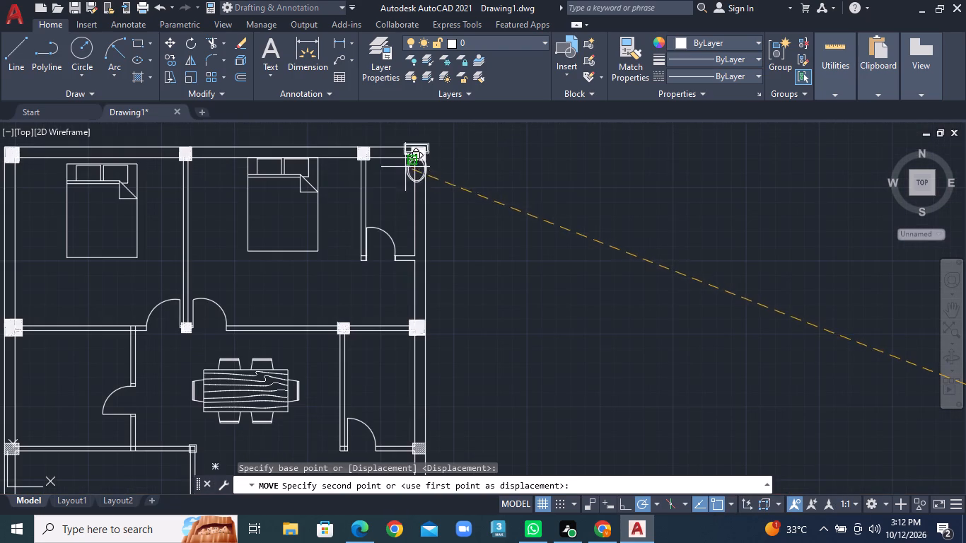
scroll(396, 177, "up", 2)
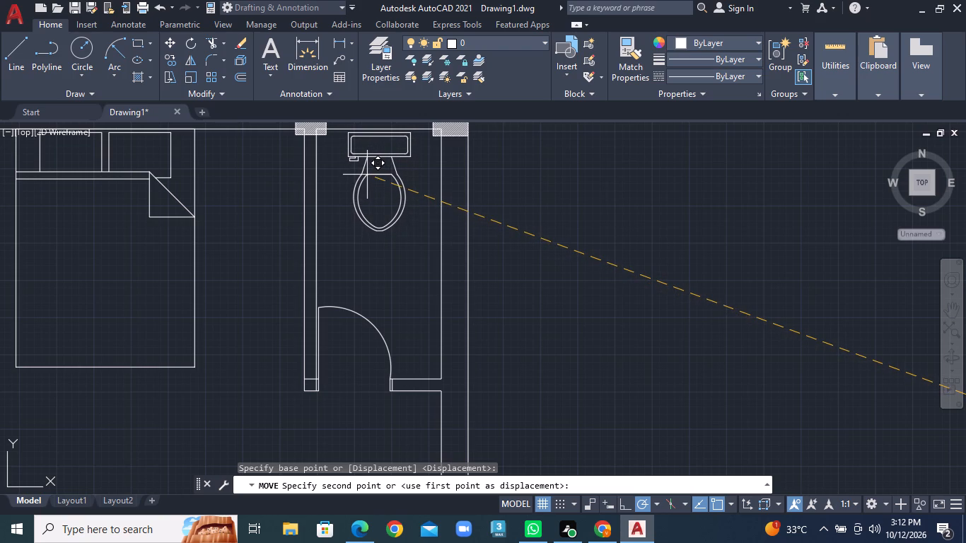
left_click(367, 175)
Rotate the remaining toilet block outside the plan by 180° so its tank faces down.
scroll(402, 230, "down", 2)
middle_click_drag(421, 279, 555, 148)
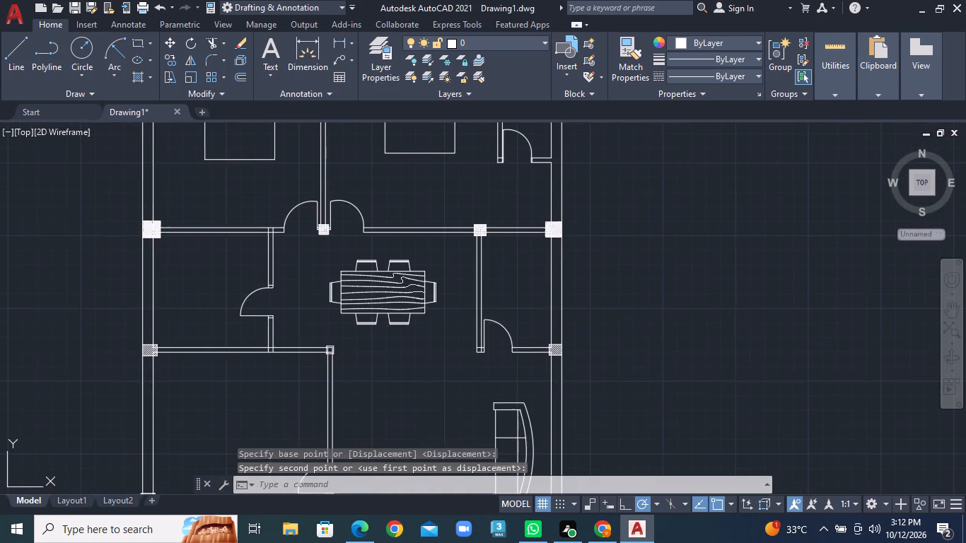
scroll(611, 286, "down", 2)
middle_click_drag(622, 335, 557, 300)
middle_click(552, 298)
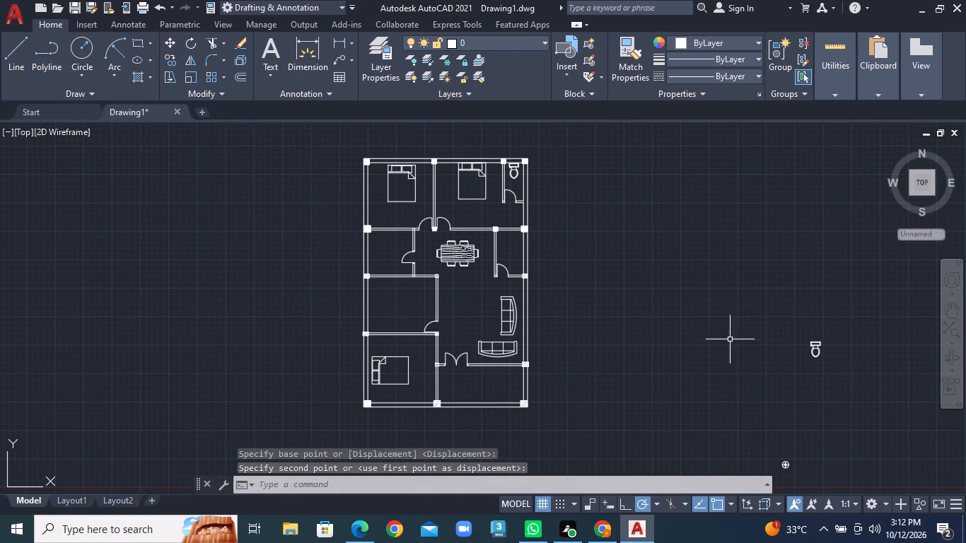
left_click(818, 344)
right_click(818, 344)
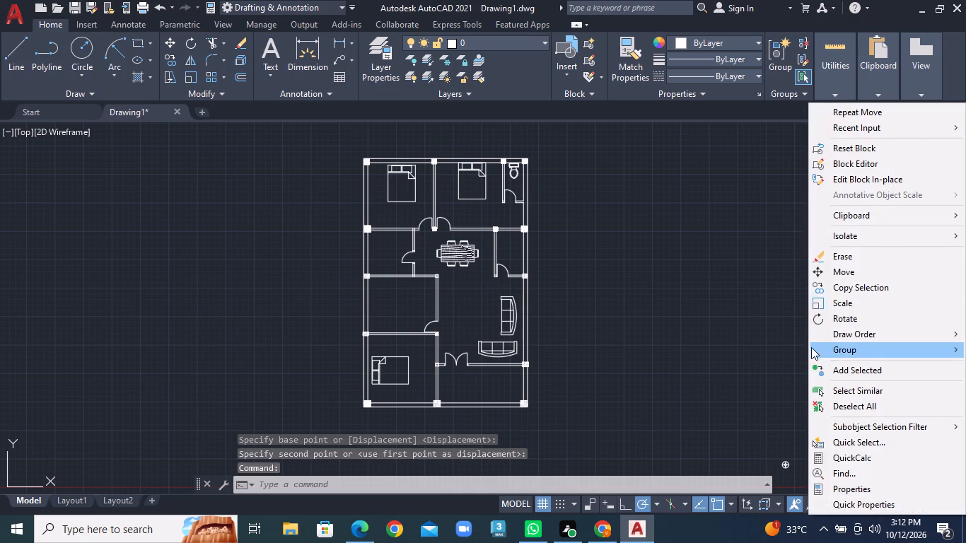
left_click(844, 314)
left_click(823, 338)
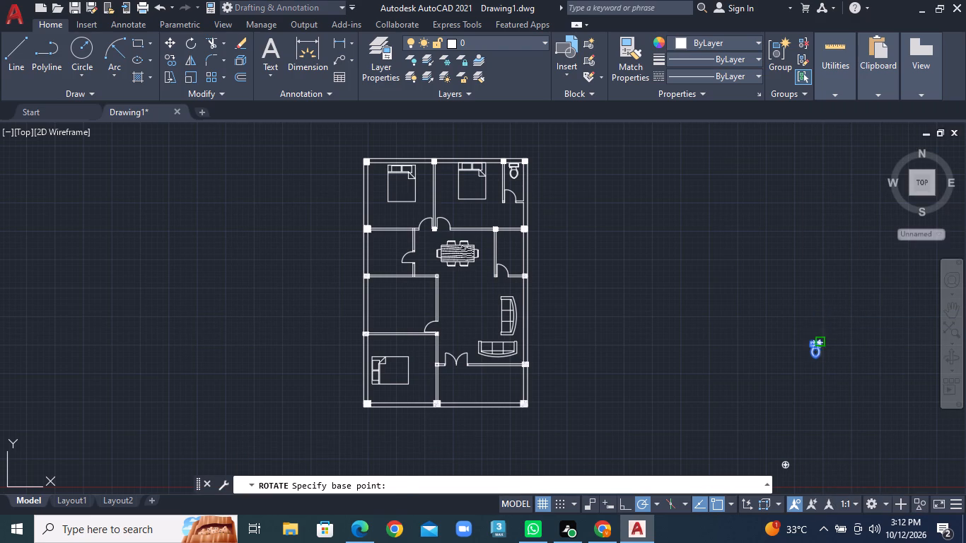
left_click(764, 337)
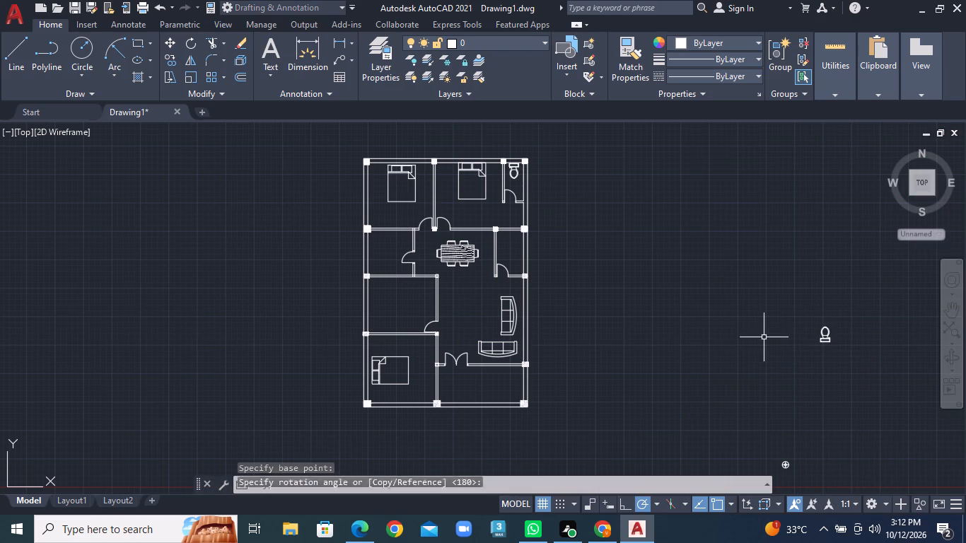
Move the rotated toilet block into the bathroom beside the dining table, with its tank against the lower wall next to the door.
left_click(784, 305)
left_click(851, 365)
right_click(851, 365)
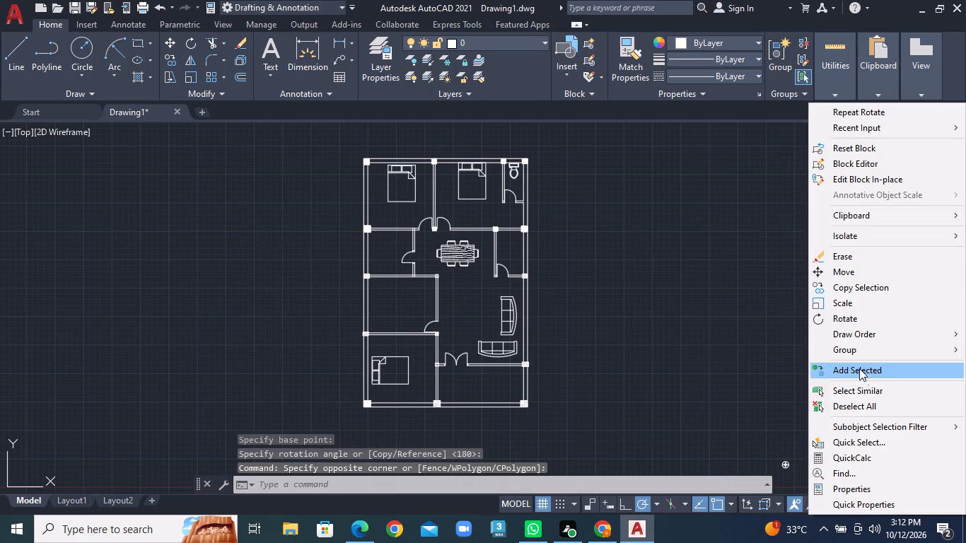
left_click(844, 274)
left_click(820, 338)
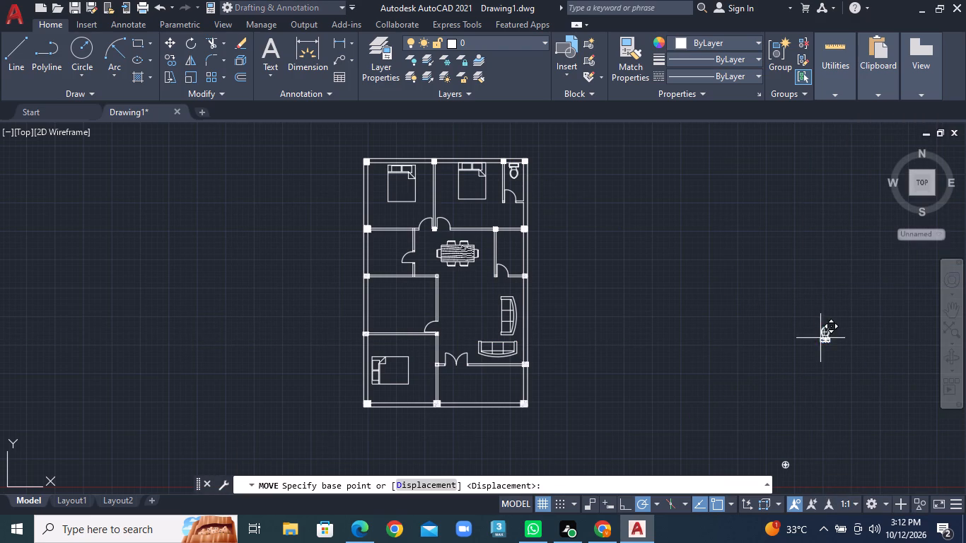
scroll(486, 268, "up", 2)
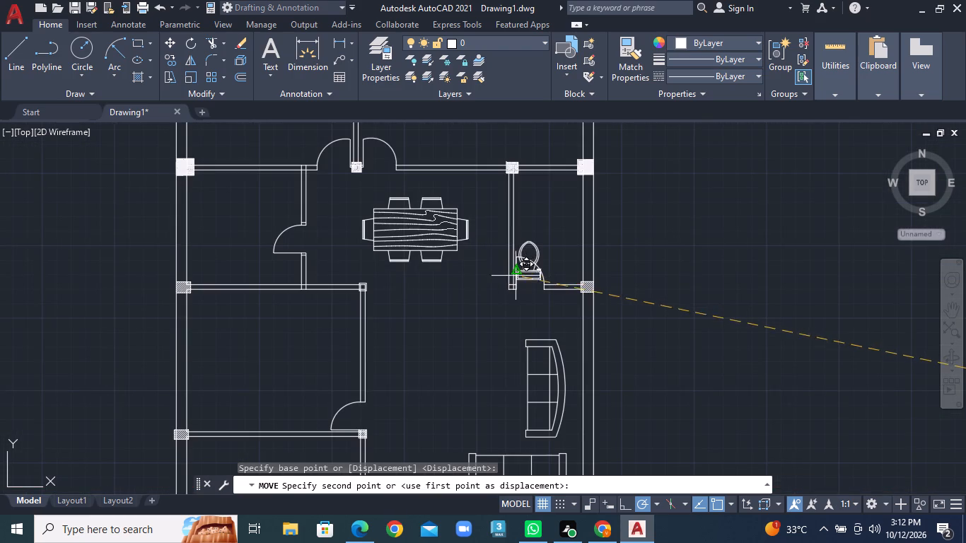
scroll(524, 281, "up", 4)
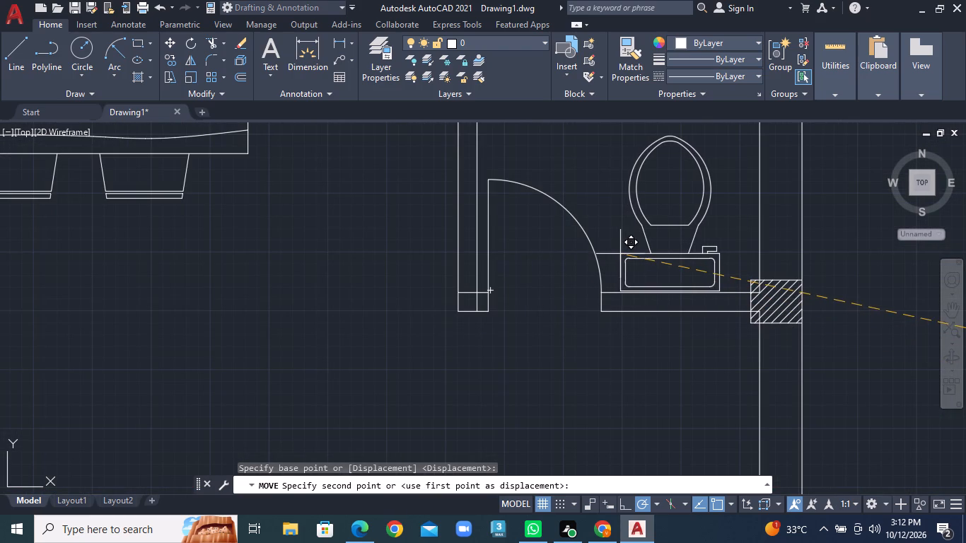
left_click(620, 254)
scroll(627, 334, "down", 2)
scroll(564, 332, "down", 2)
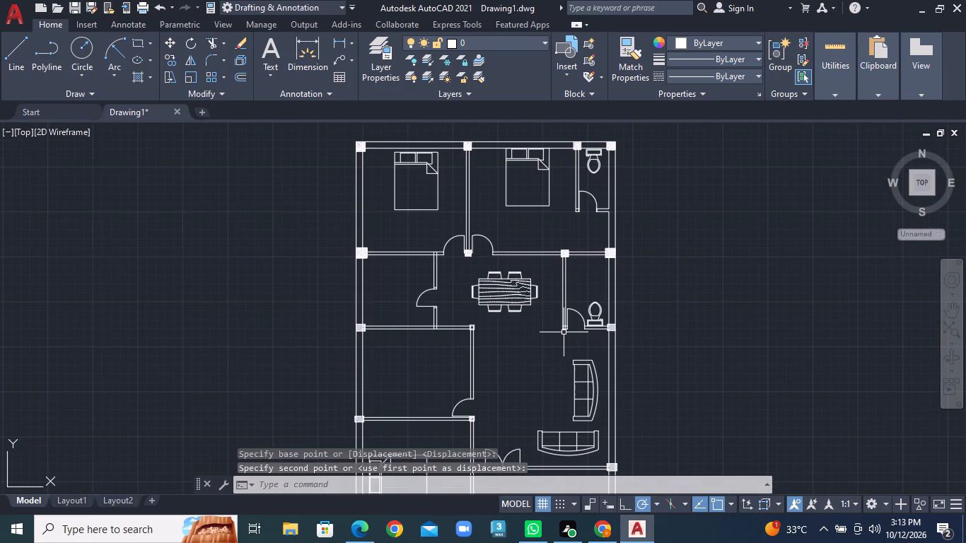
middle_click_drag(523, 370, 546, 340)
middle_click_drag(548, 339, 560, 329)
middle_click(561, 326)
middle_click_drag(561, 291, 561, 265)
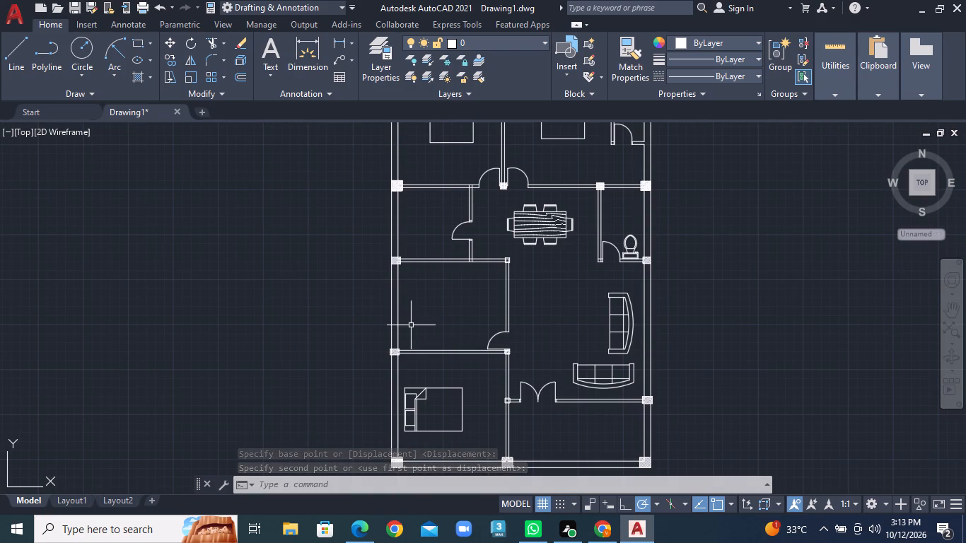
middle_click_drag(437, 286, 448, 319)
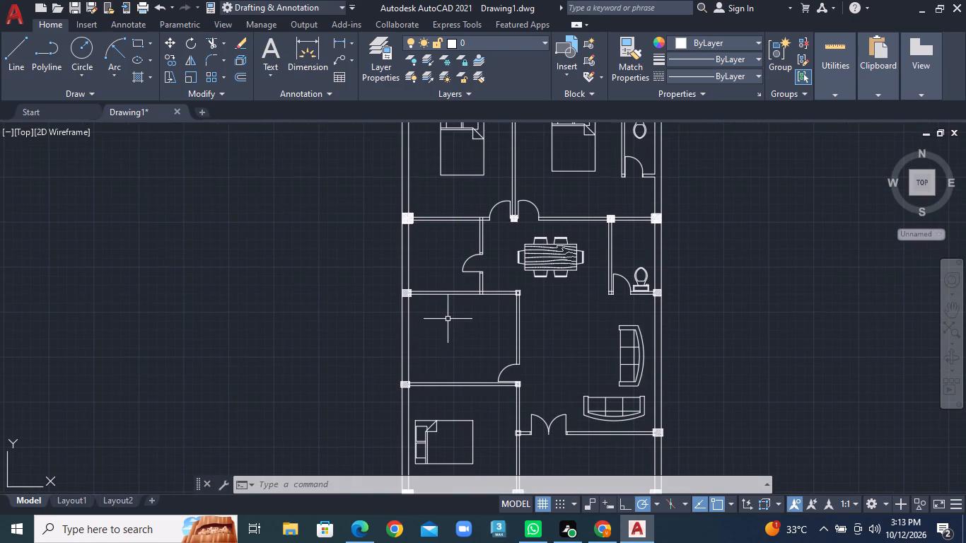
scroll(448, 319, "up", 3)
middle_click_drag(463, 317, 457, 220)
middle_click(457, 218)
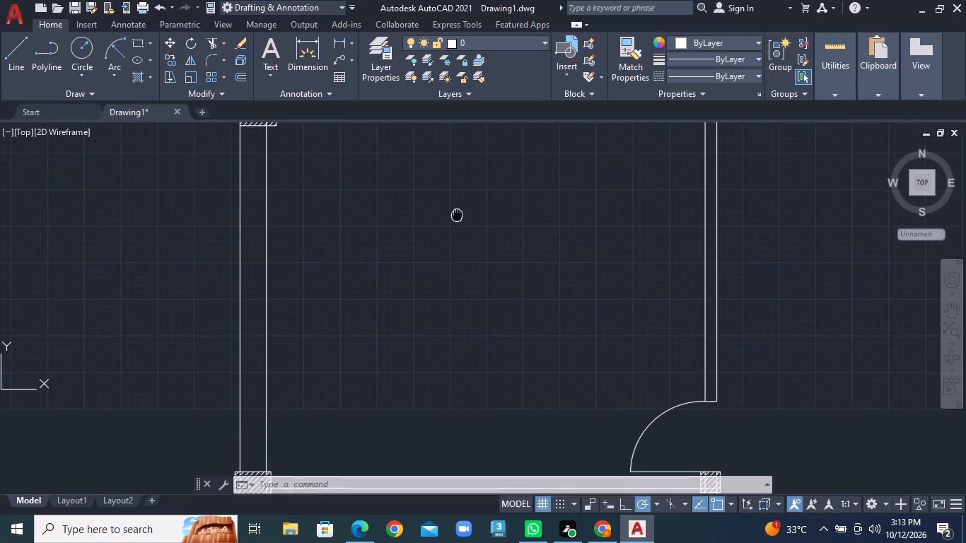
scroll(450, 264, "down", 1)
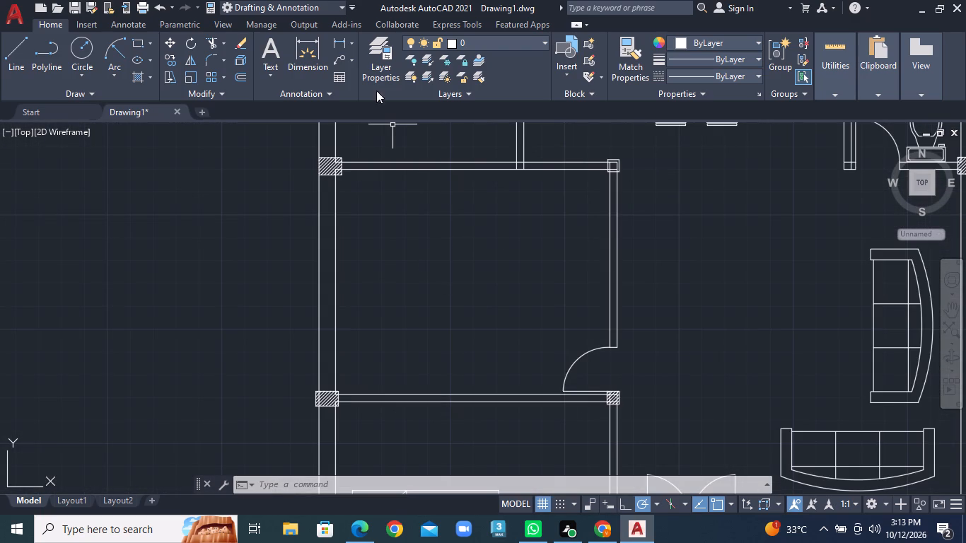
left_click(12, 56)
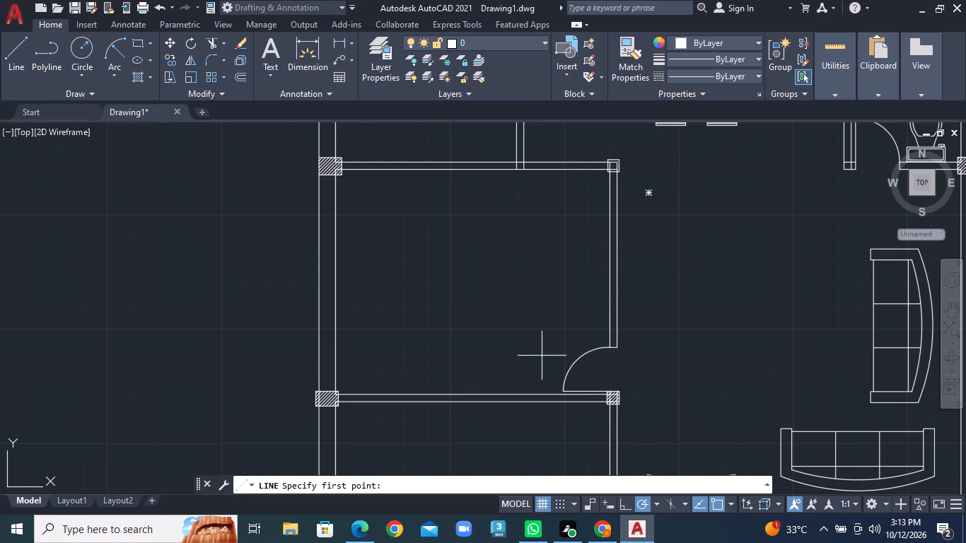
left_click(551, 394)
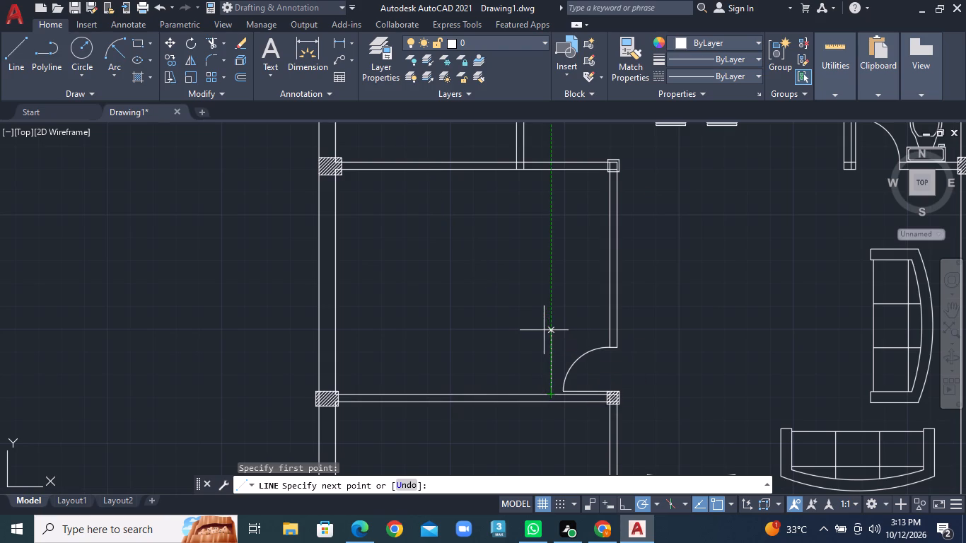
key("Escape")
Draw a horizontal line across the empty middle room, from the outer wall's inner face to the inner face of the door-side wall.
left_click(19, 49)
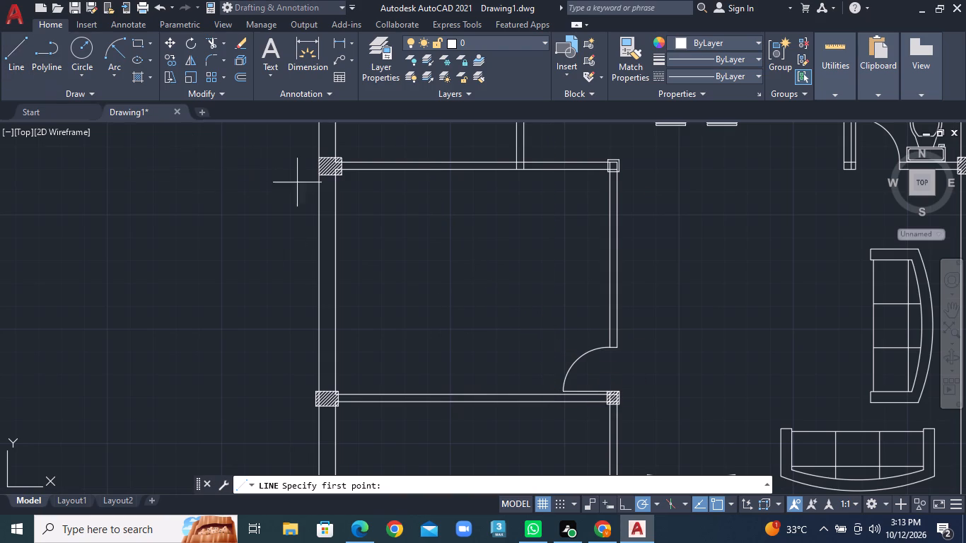
left_click(334, 282)
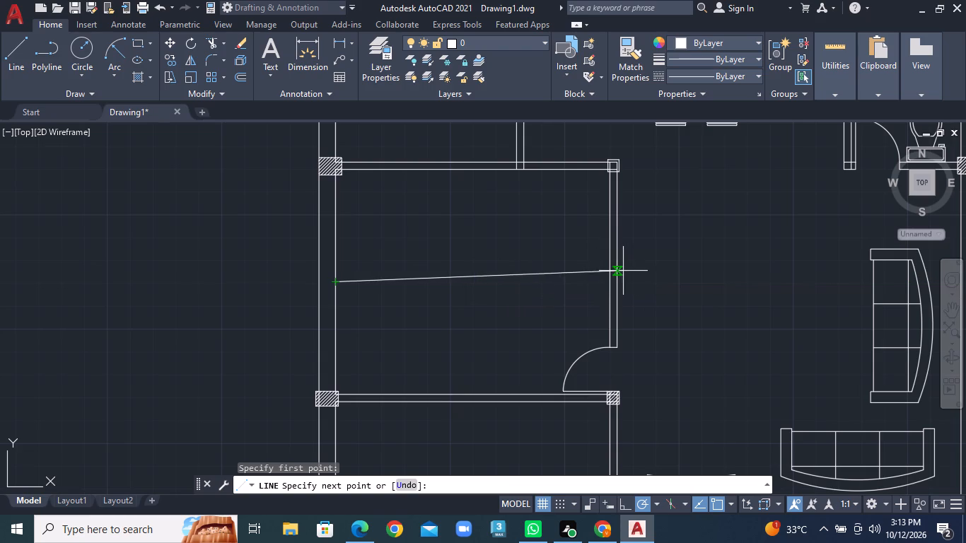
left_click(608, 284)
right_click(608, 284)
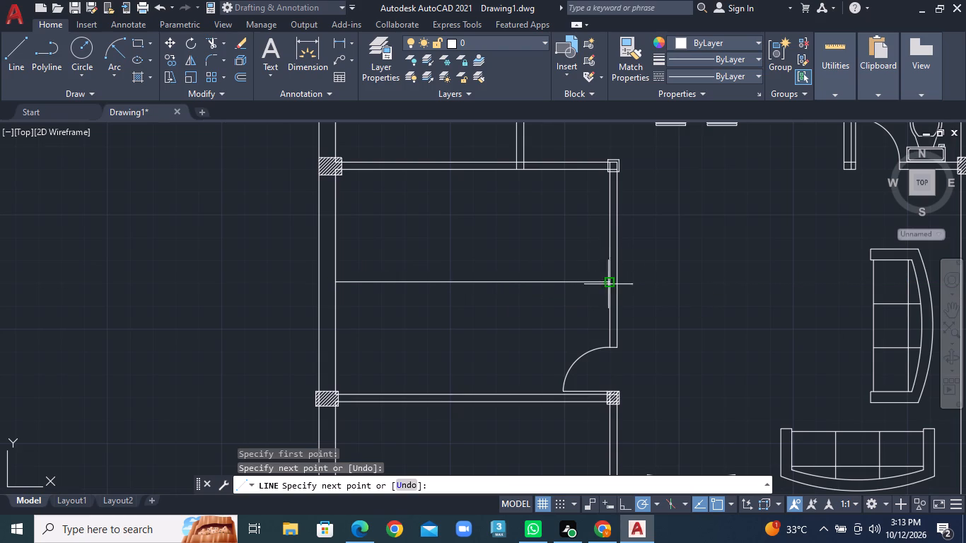
left_click(631, 293)
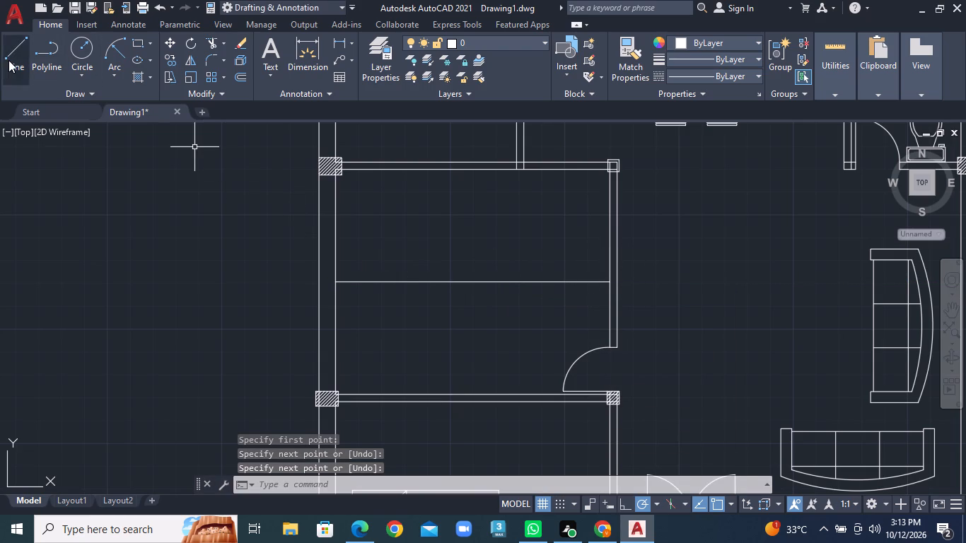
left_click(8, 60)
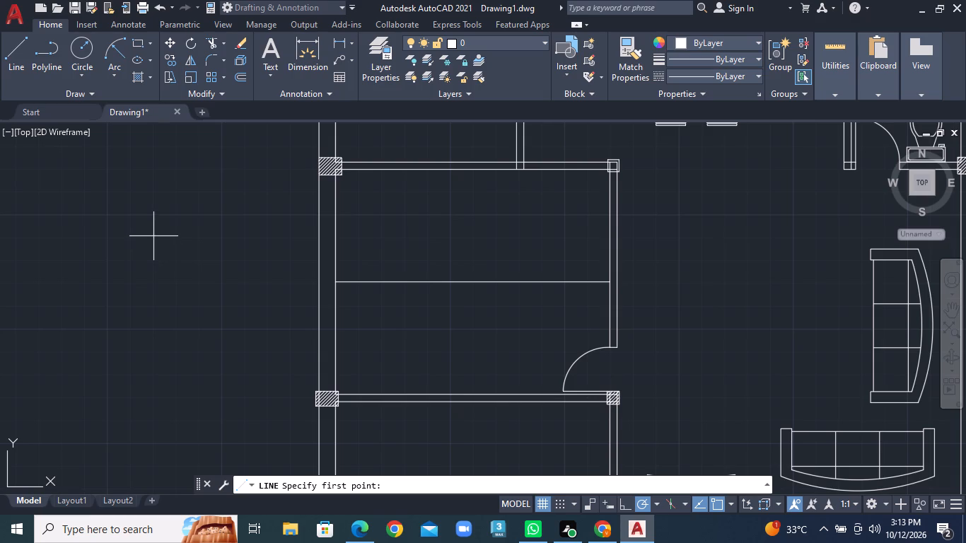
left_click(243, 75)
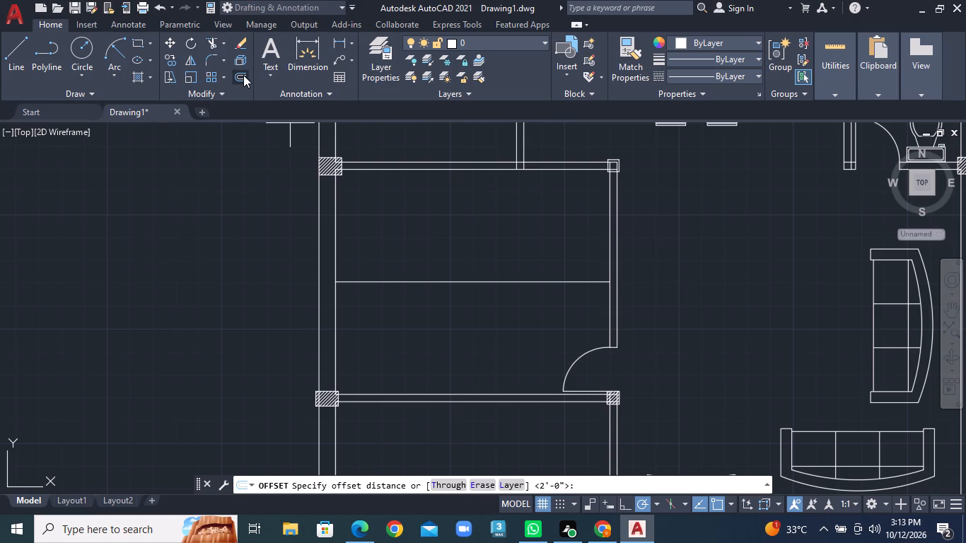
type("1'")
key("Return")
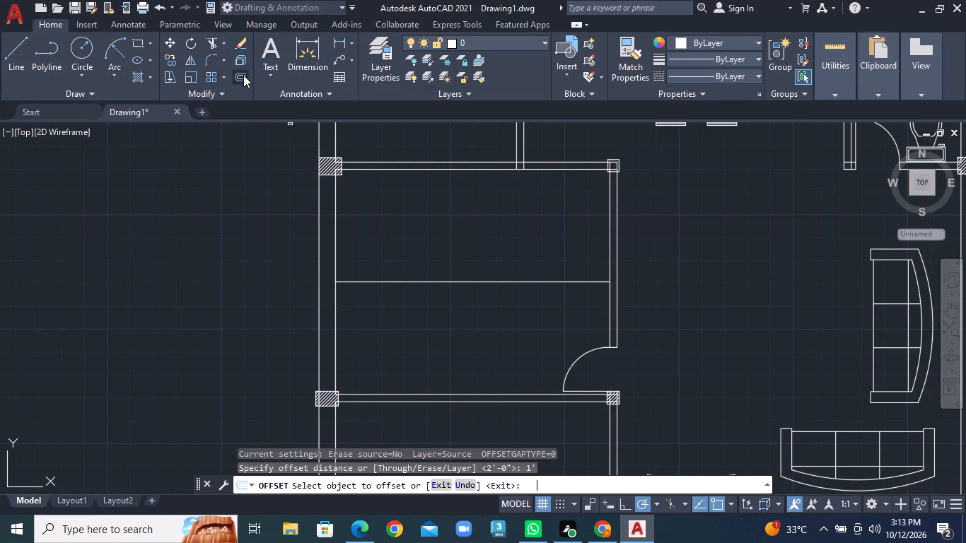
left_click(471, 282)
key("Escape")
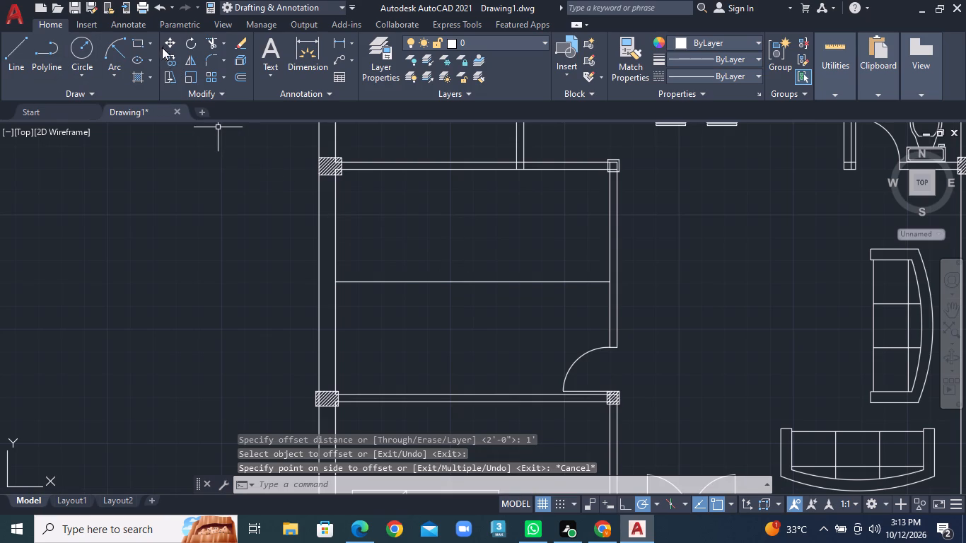
Offset the middle room's horizontal line by 2' to both sides, once above and once below.
left_click(241, 74)
type("2'")
key("Return")
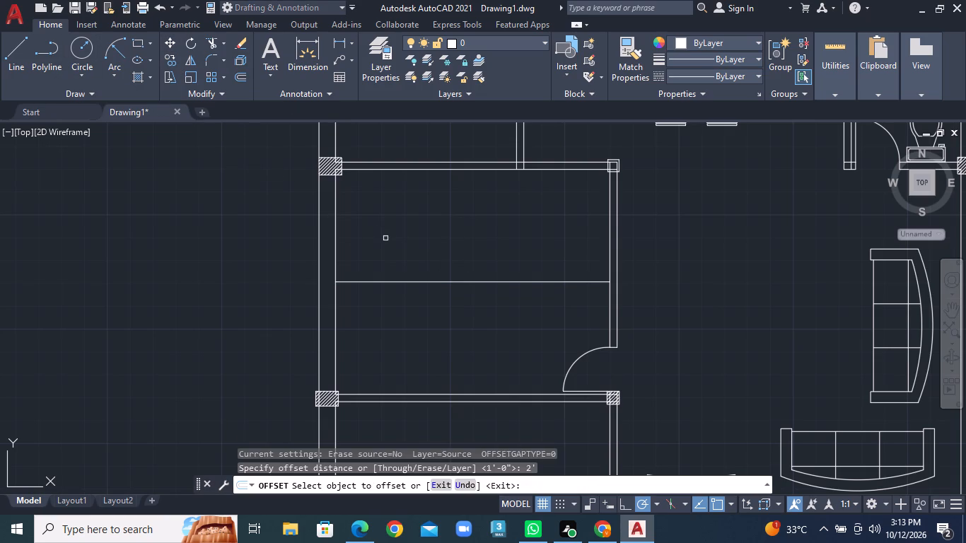
left_click(409, 281)
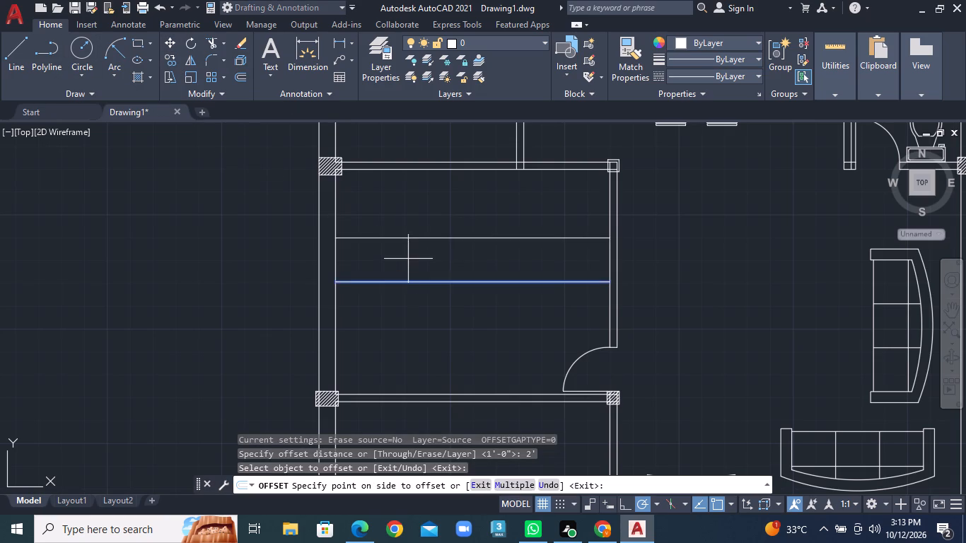
left_click(408, 259)
left_click(408, 285)
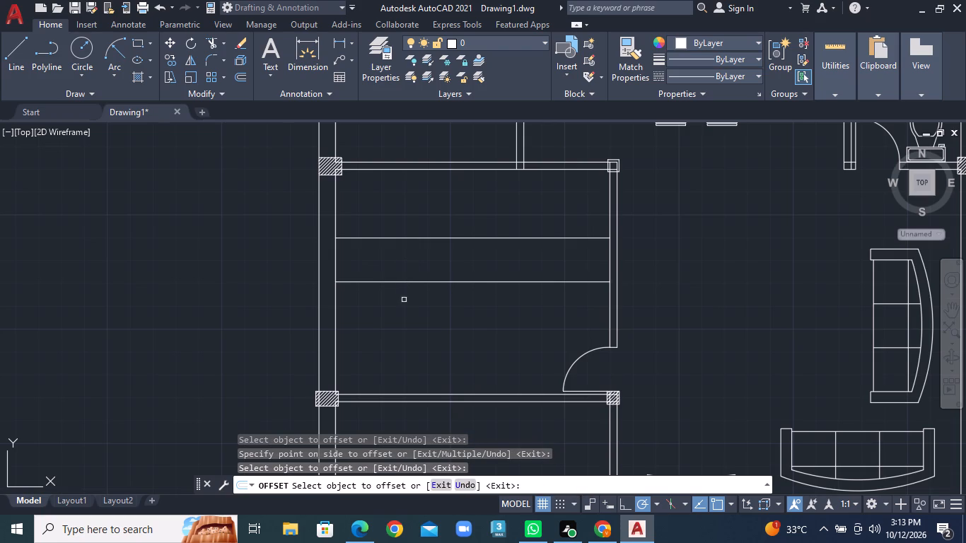
left_click(403, 283)
left_click(414, 320)
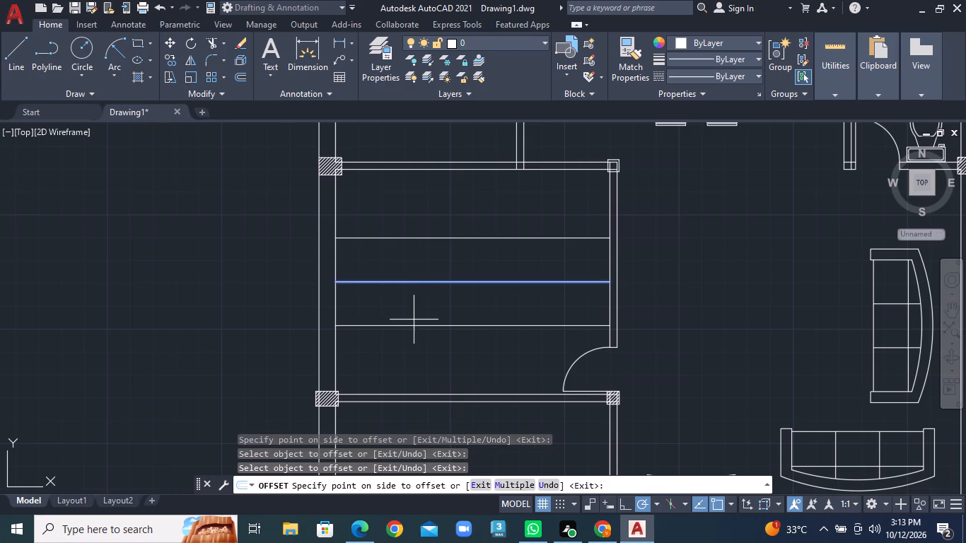
Remove the central one of the three horizontal lines with Trim, leaving the two outer offset lines.
left_click(222, 43)
left_click(231, 59)
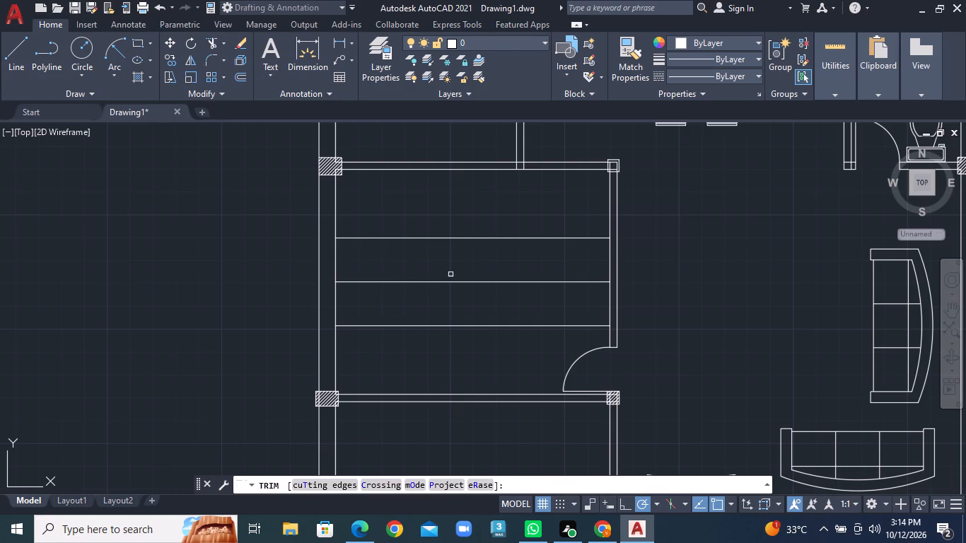
left_click(447, 266)
left_click(451, 304)
Draw a vertical line near the outer wall, from the middle room's upper wall down to its lower wall, crossing both horizontal lines.
scroll(416, 297, "down", 1)
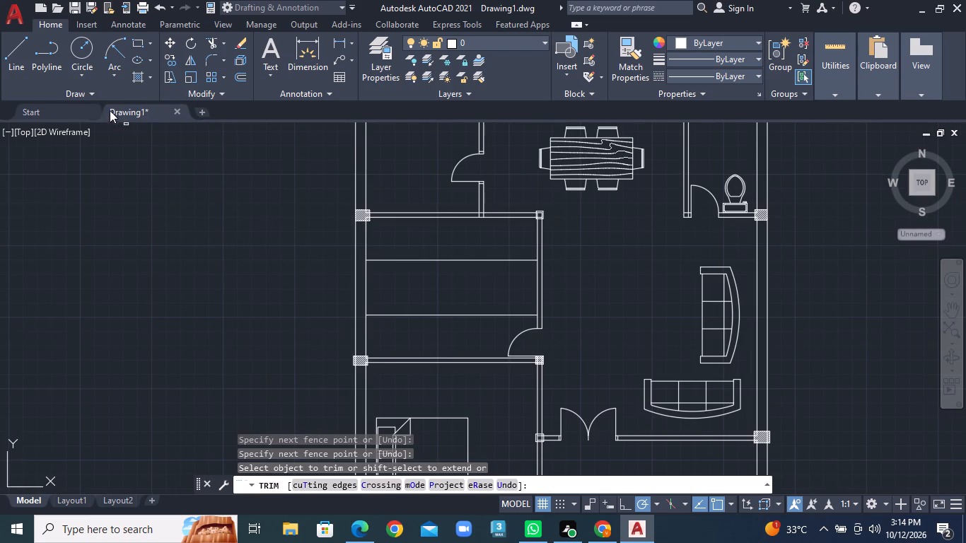
left_click(12, 66)
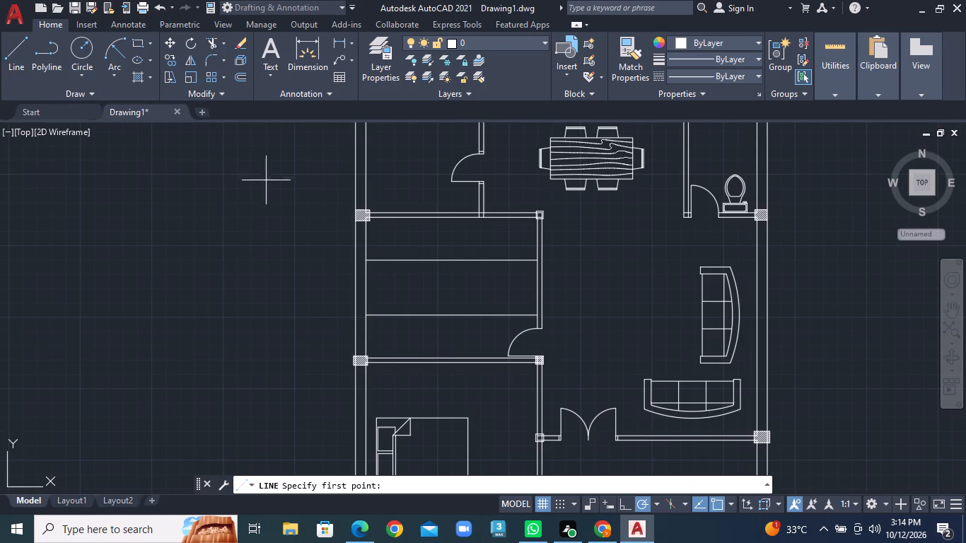
left_click(407, 217)
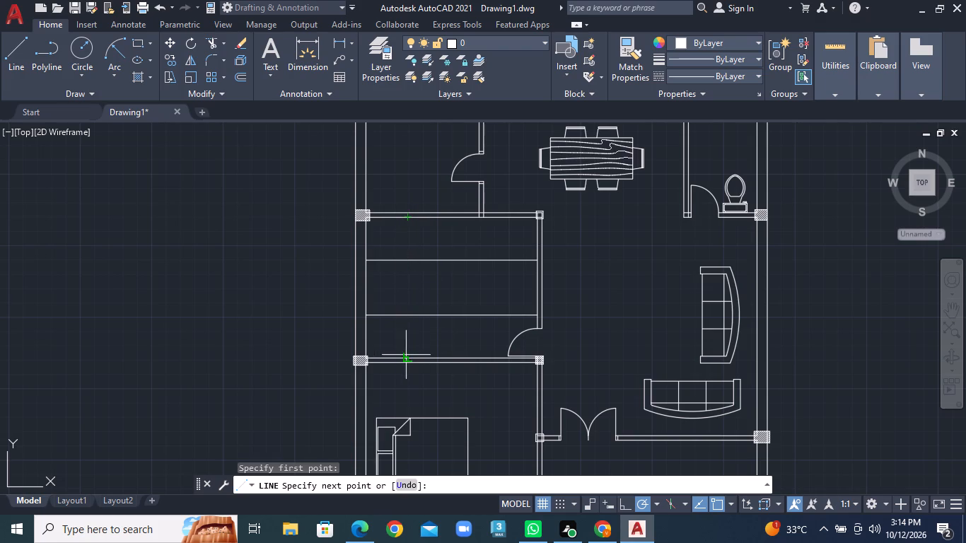
left_click(406, 355)
right_click(406, 355)
left_click(425, 218)
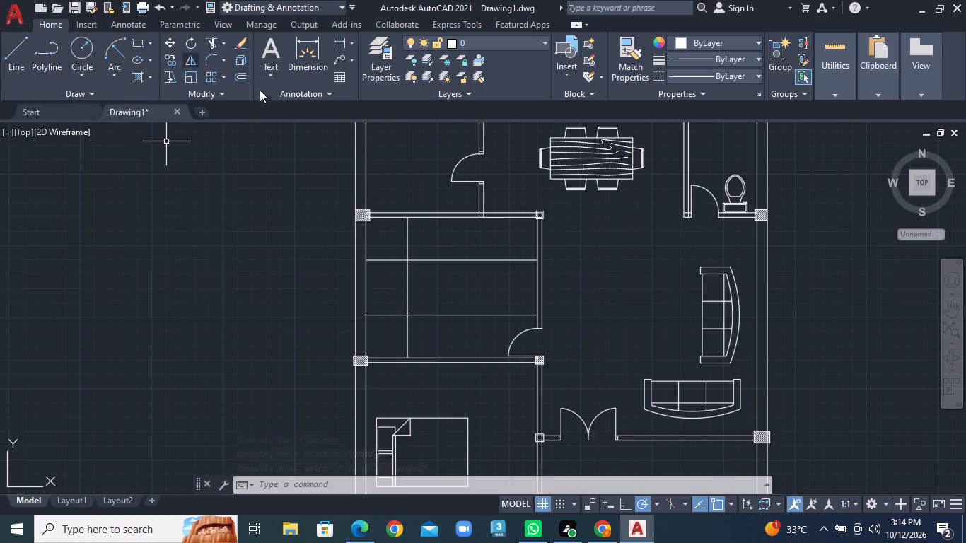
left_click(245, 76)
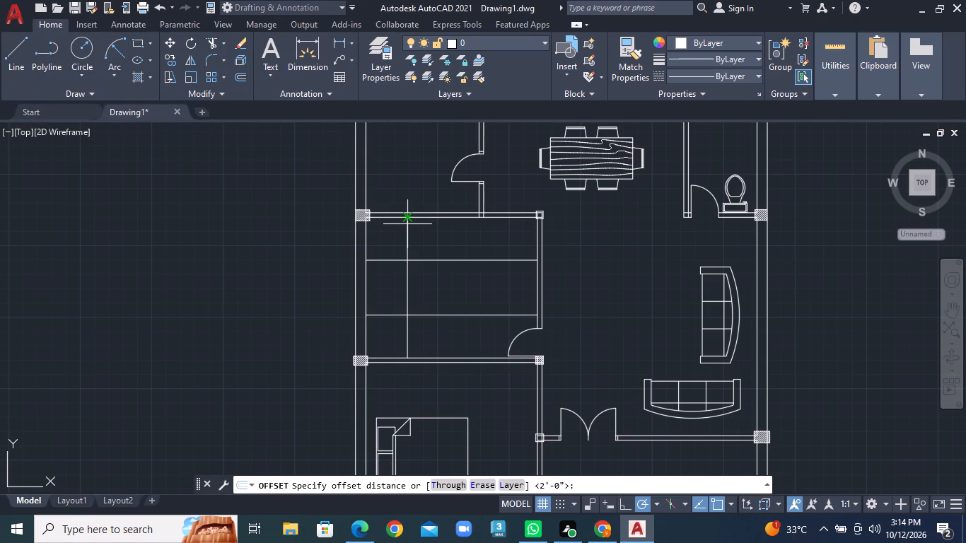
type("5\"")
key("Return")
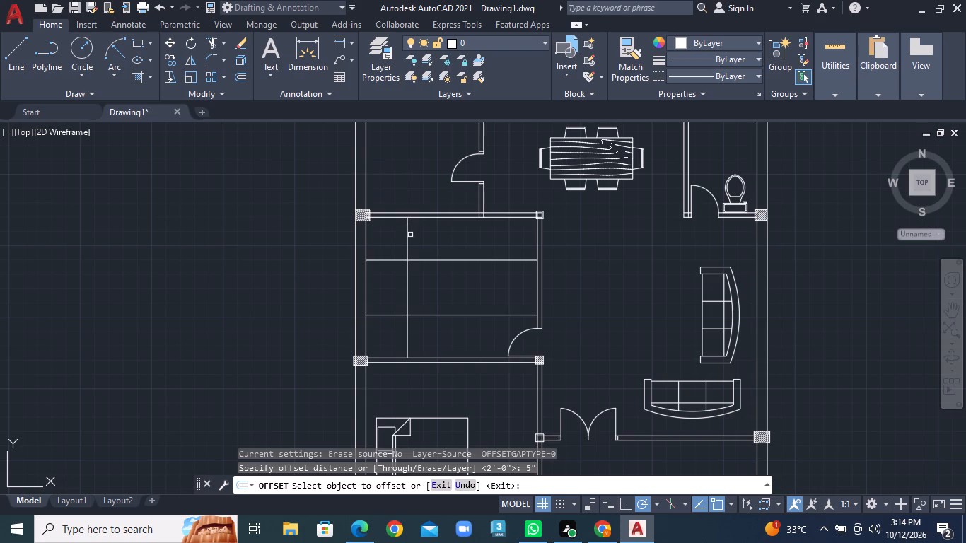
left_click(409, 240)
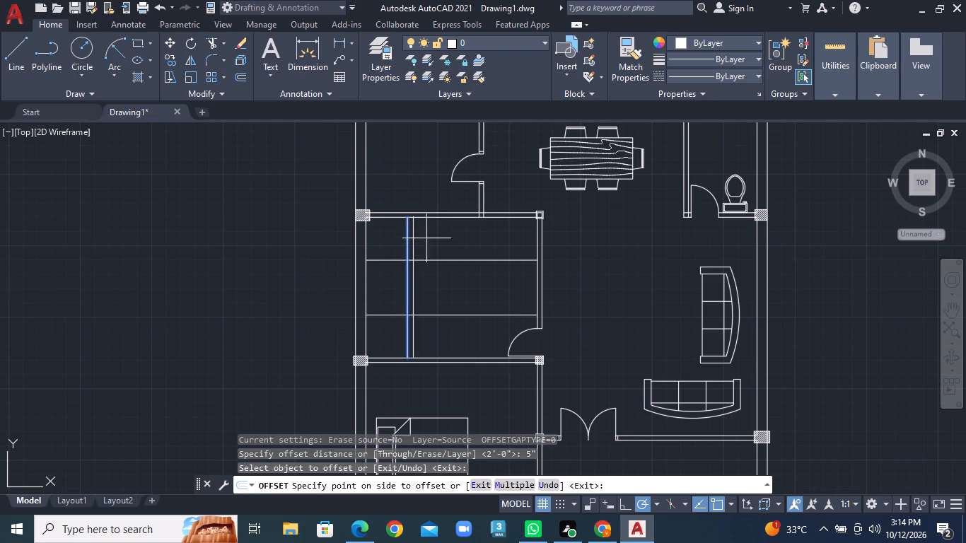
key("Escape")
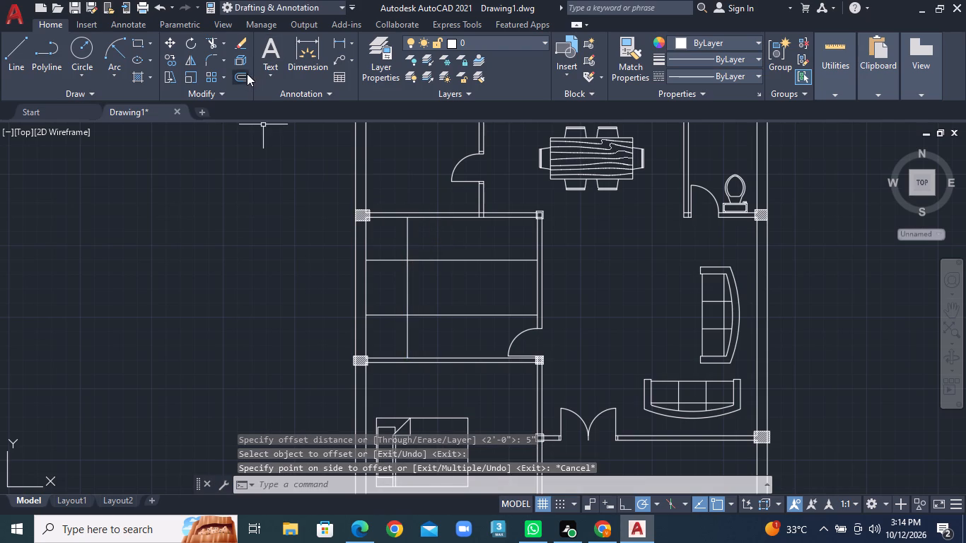
Offset the middle room's vertical line successively by 9" toward the door side, making eight more evenly spaced tread lines.
left_click(247, 74)
type("9\"")
key("Return")
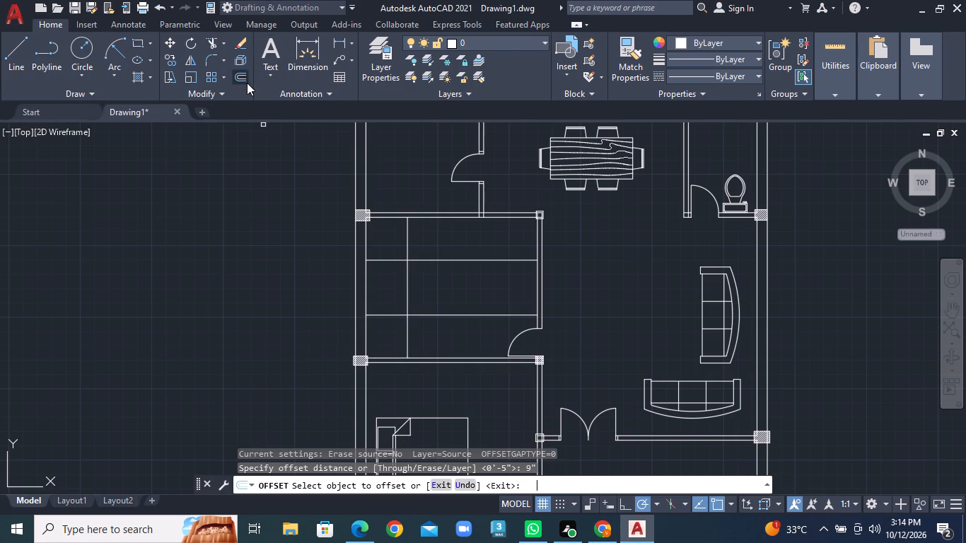
left_click(408, 238)
left_click(456, 240)
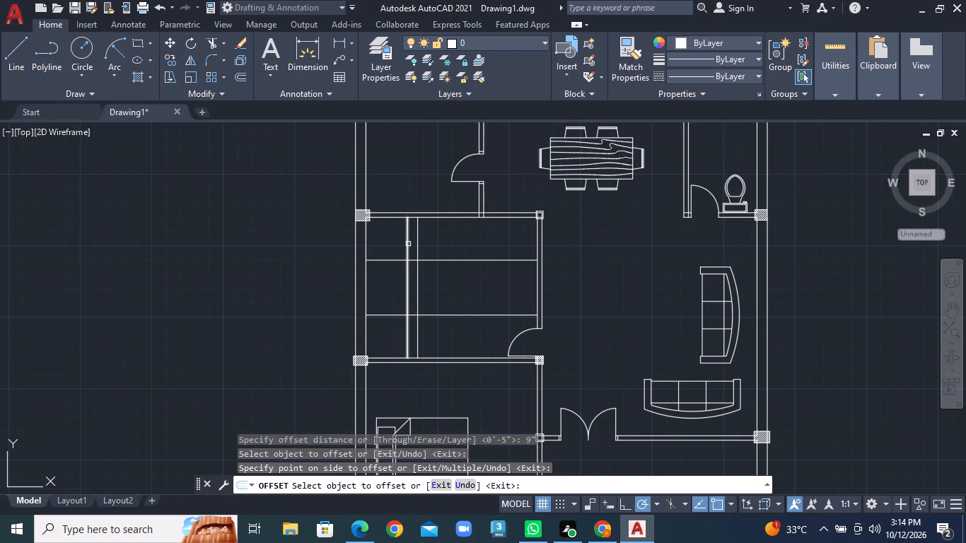
left_click(418, 245)
left_click(465, 243)
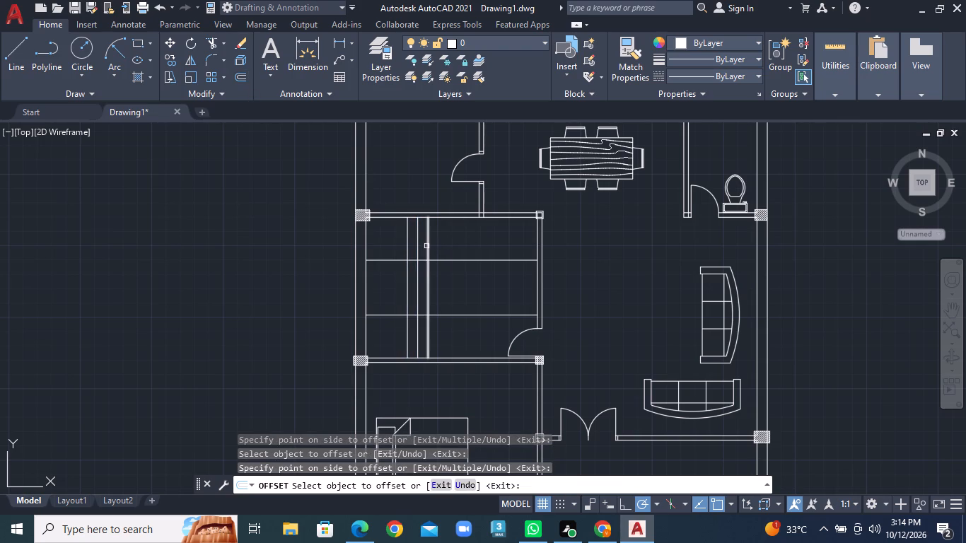
left_click(426, 246)
left_click(487, 240)
left_click(438, 244)
left_click(476, 239)
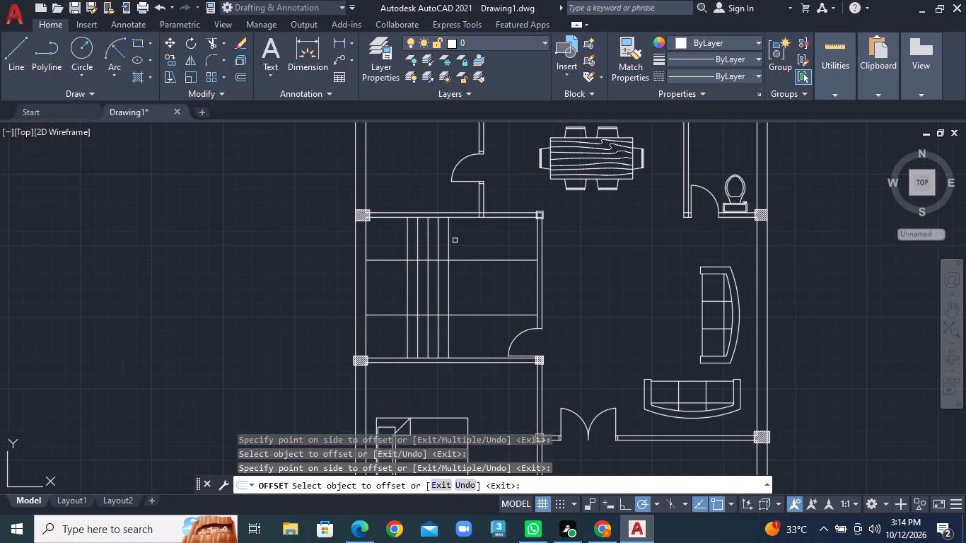
left_click(448, 242)
left_click(480, 237)
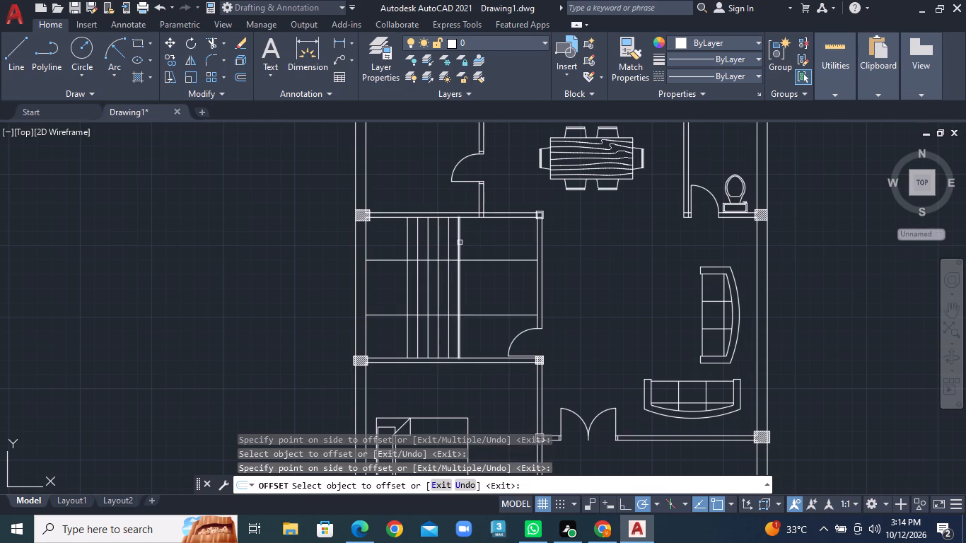
left_click(460, 243)
left_click(512, 240)
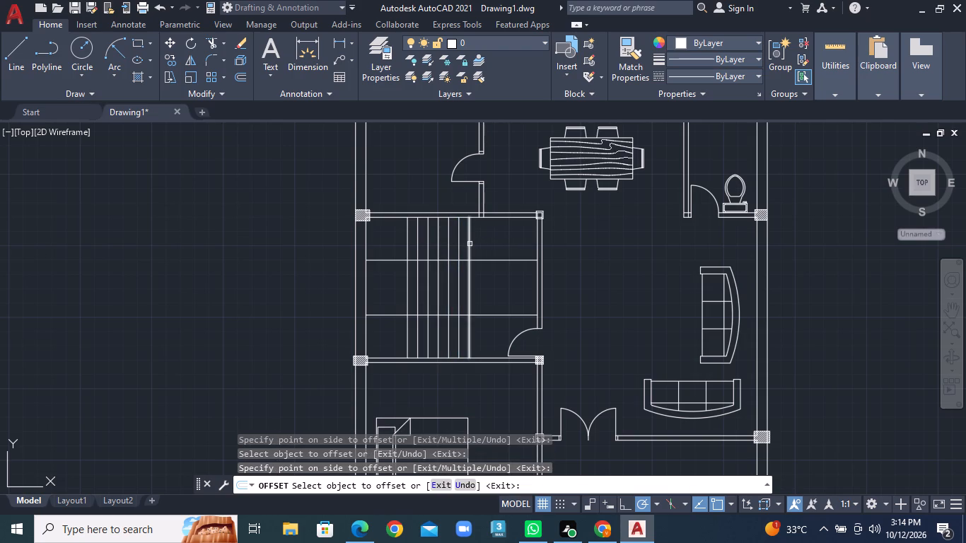
left_click(470, 244)
left_click(499, 242)
left_click(480, 242)
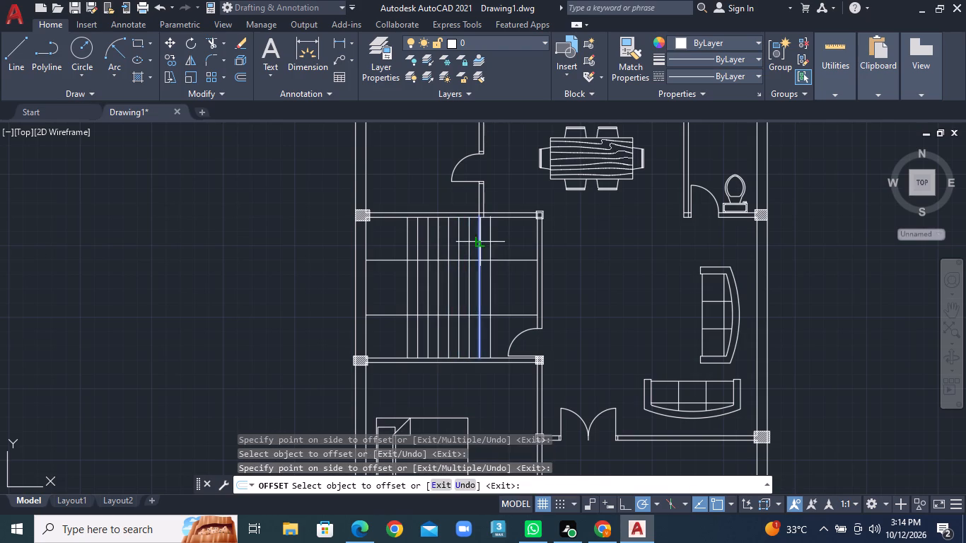
left_click(506, 240)
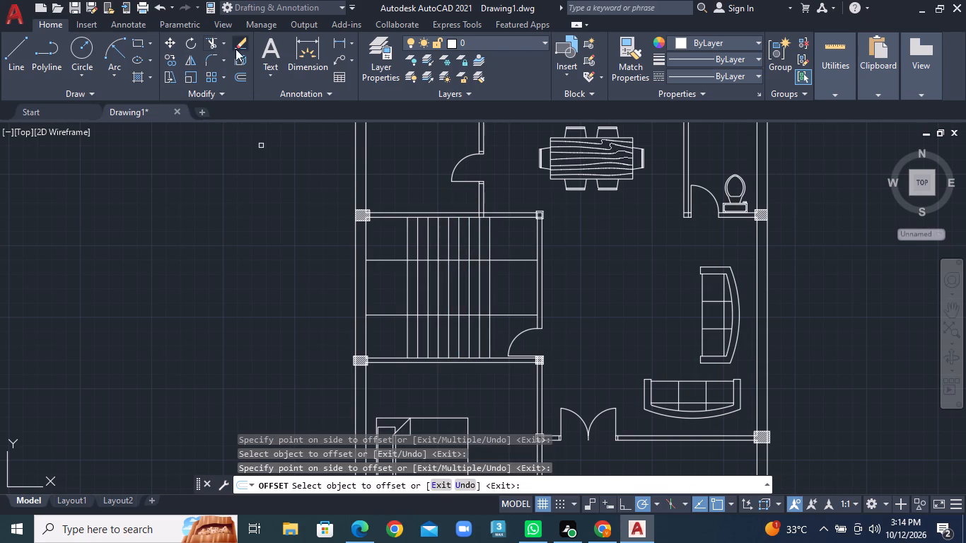
Trim the eight new vertical tread lines between the two horizontal lines, keeping the original vertical line nearest the outer wall whole.
left_click(222, 41)
left_click(223, 62)
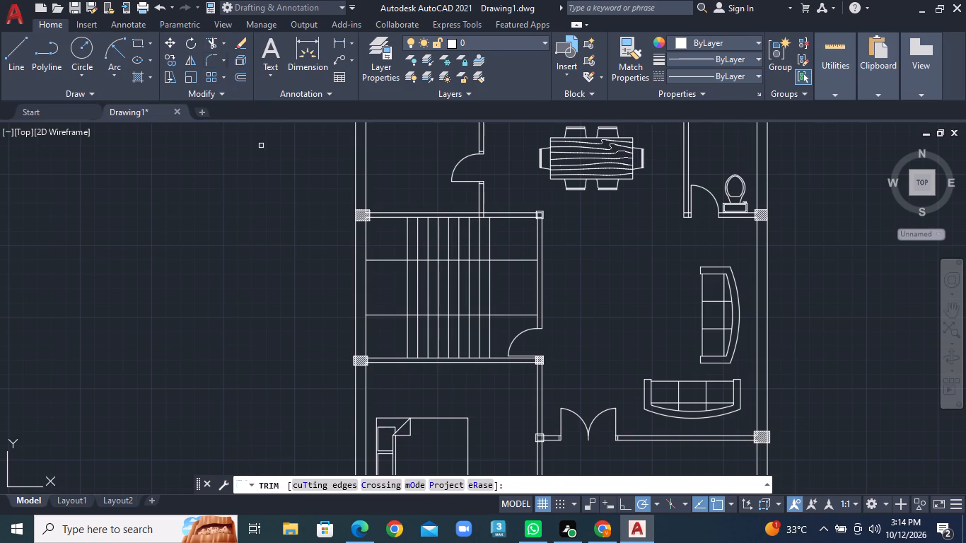
left_click(500, 288)
left_click(417, 288)
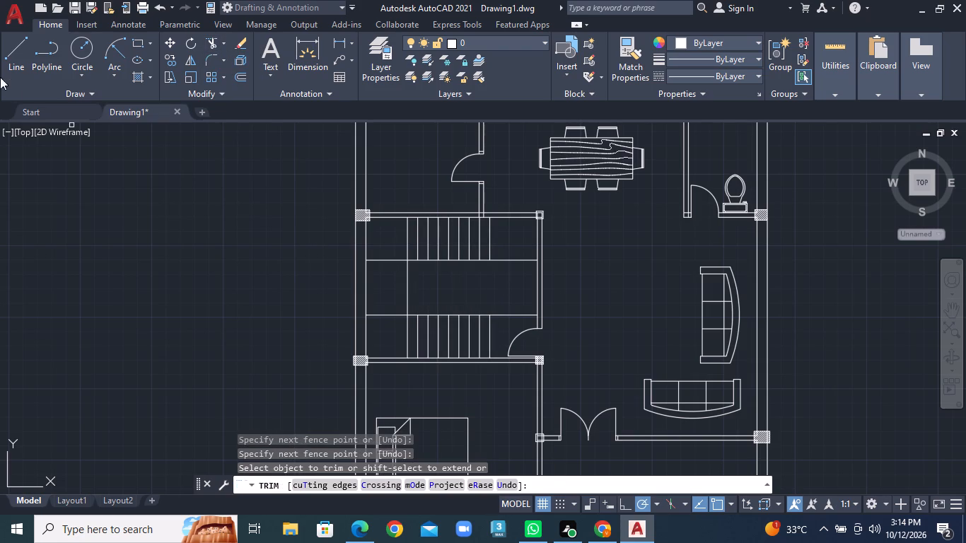
Offset the middle room's upper horizontal line successively by 9" downward, making four more lines above the lower horizontal line.
left_click(8, 60)
scroll(333, 261, "up", 1)
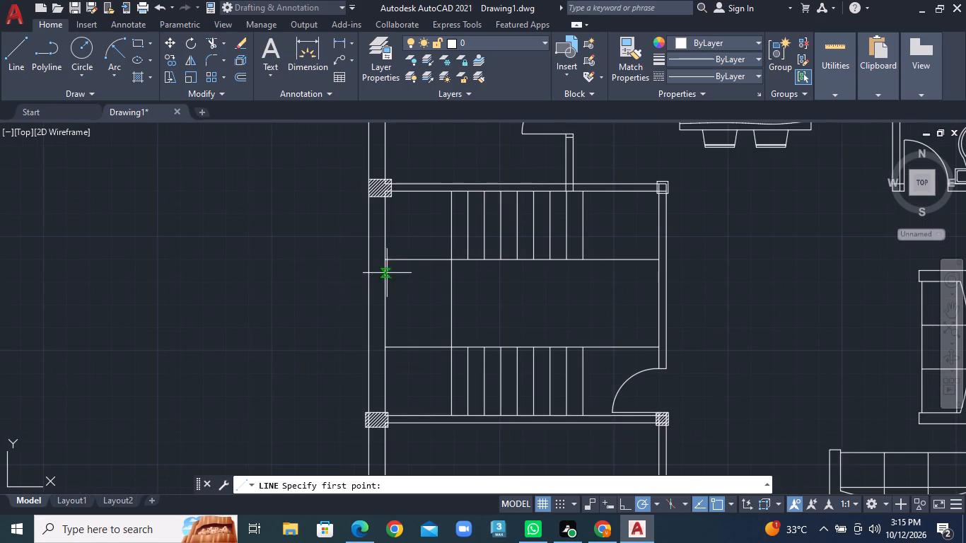
left_click(238, 75)
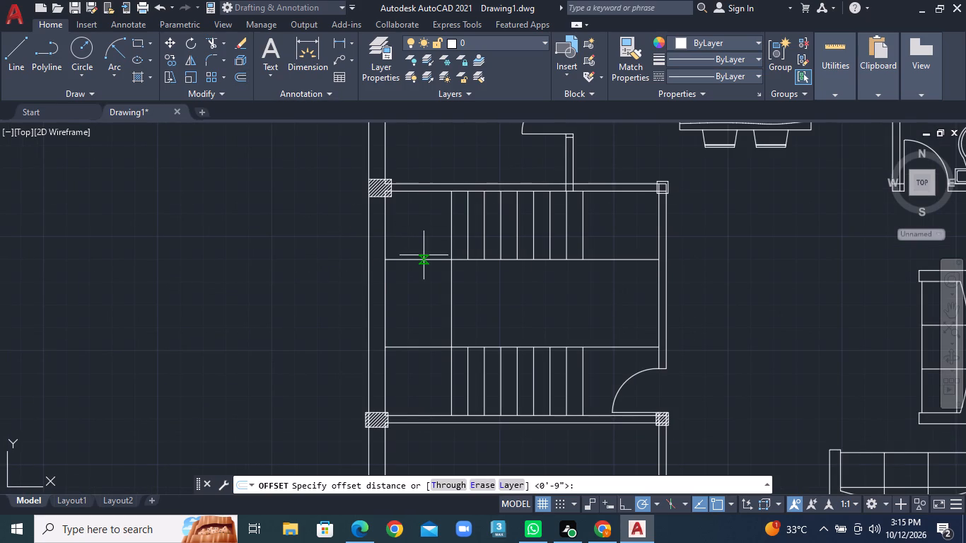
type("9\"")
key("Return")
left_click(408, 260)
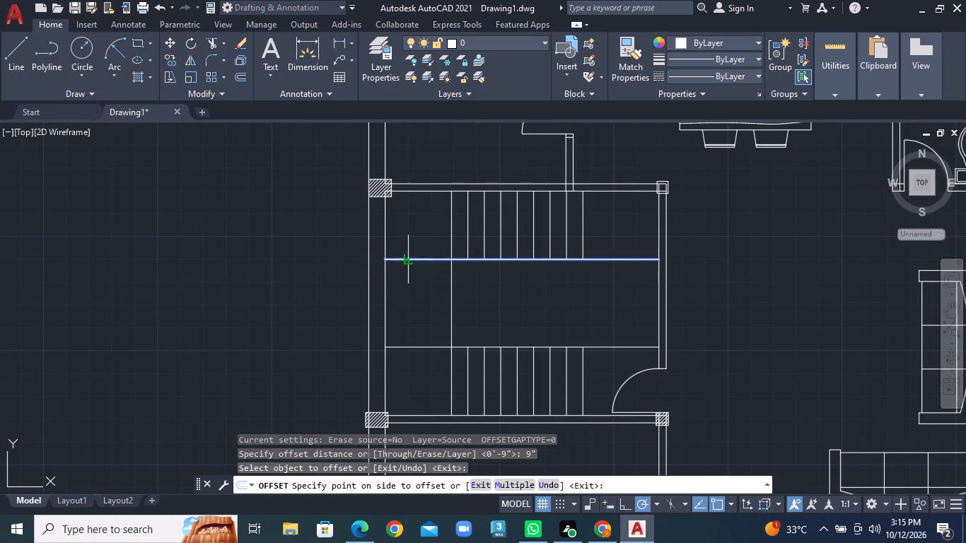
left_click(414, 276)
left_click(414, 277)
left_click(415, 289)
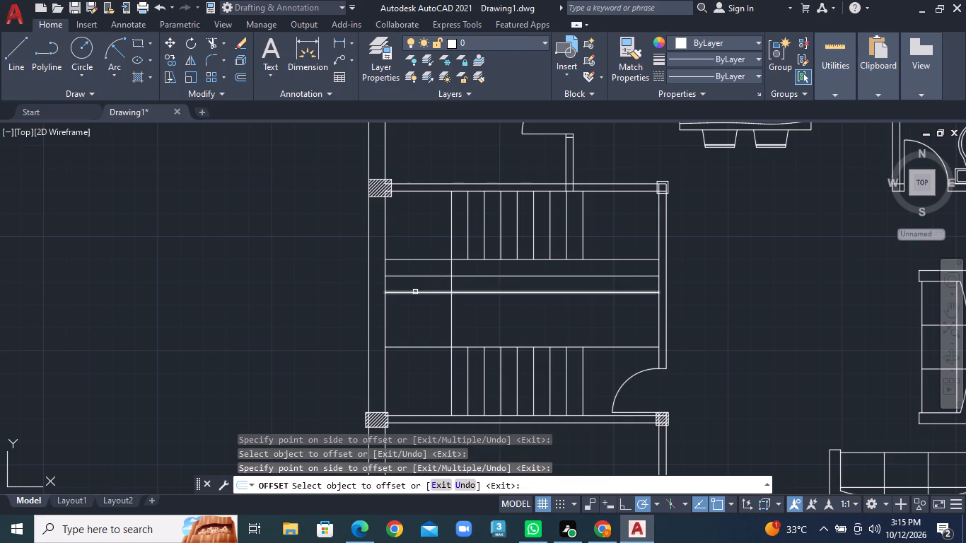
left_click(415, 292)
left_click(424, 321)
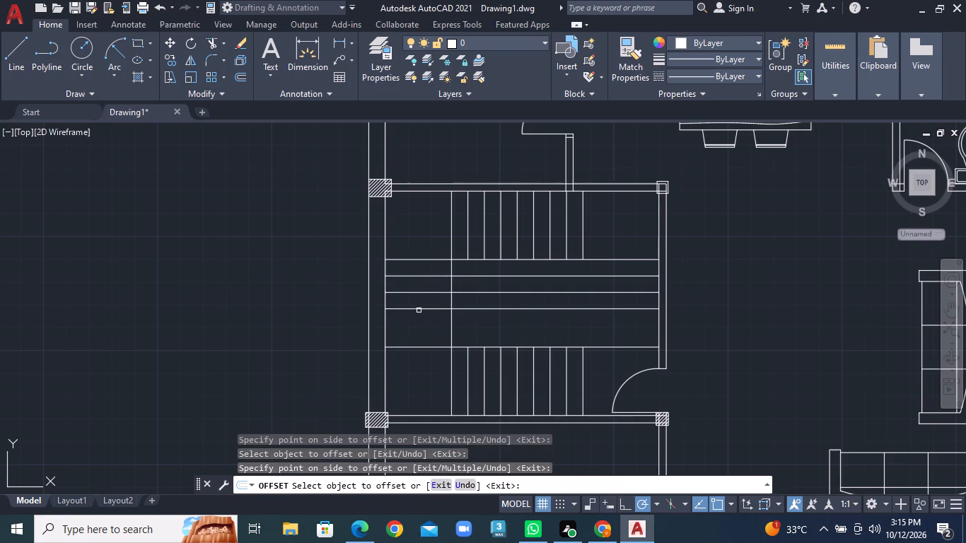
left_click(419, 309)
left_click(419, 327)
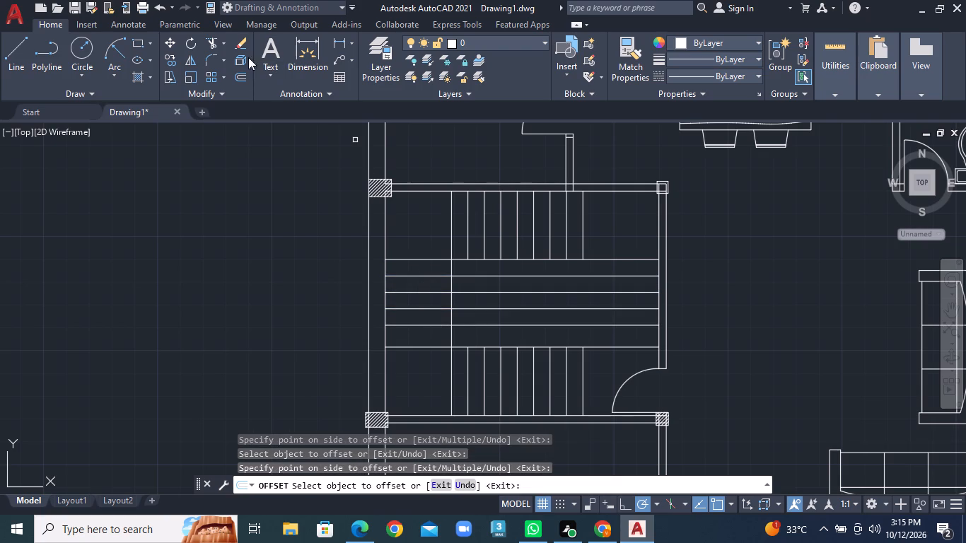
Trim the four new horizontal lines on the door side of the full-height vertical line, leaving short treads against the outer wall.
left_click(223, 45)
left_click(241, 66)
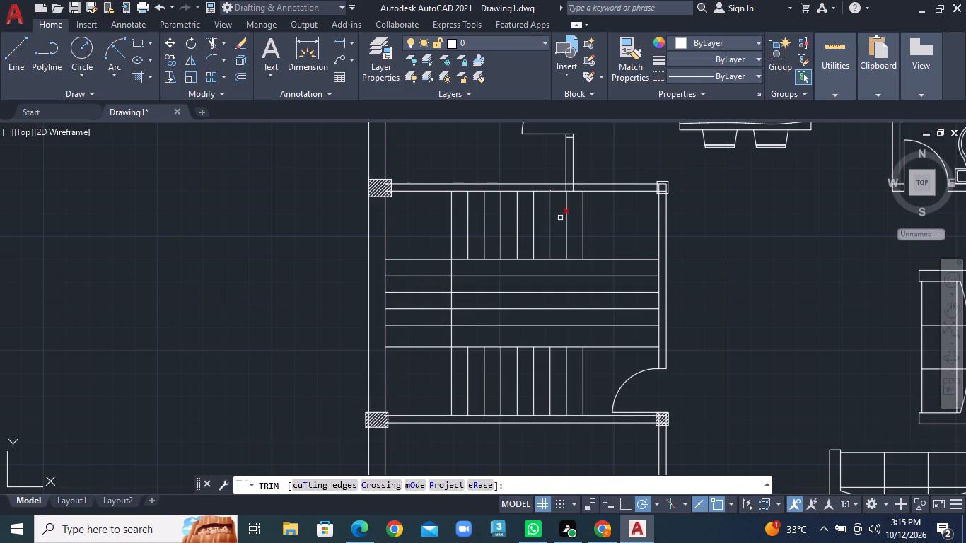
left_click(537, 271)
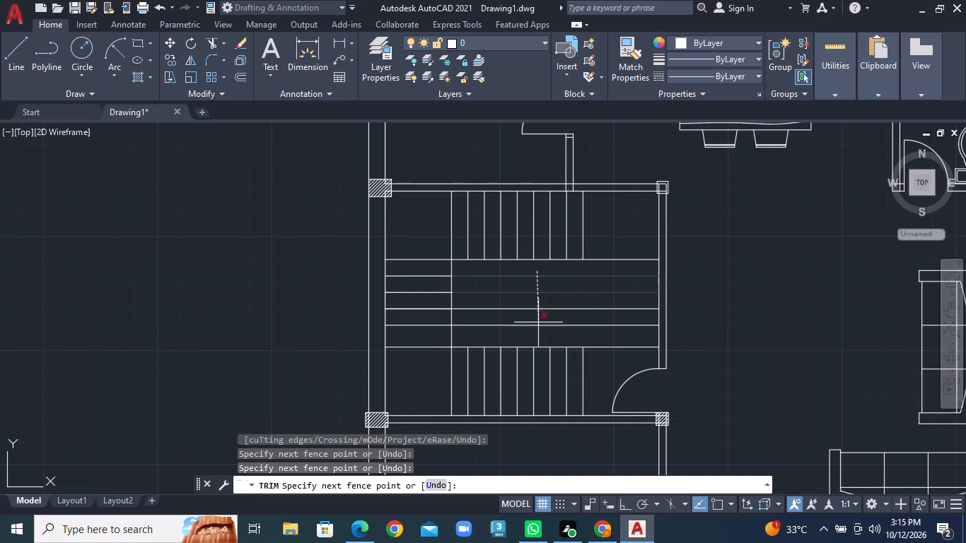
left_click(538, 329)
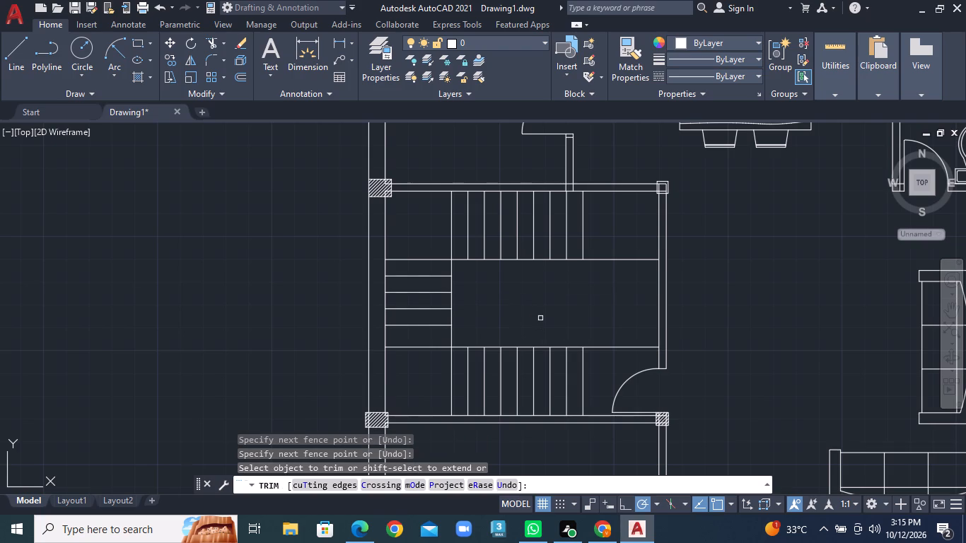
Draw a diagonal line across the staircase's lower corner, from the lower outer column's corner to the nearest inner corner of the stair lines.
scroll(540, 318, "down", 2)
middle_click_drag(514, 298, 475, 286)
scroll(416, 271, "up", 1)
left_click(14, 53)
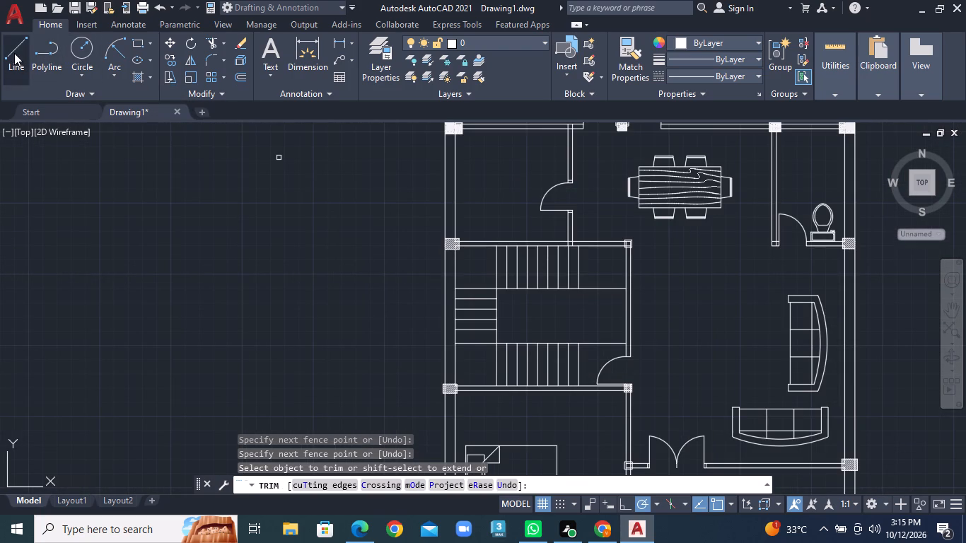
scroll(401, 324, "up", 1)
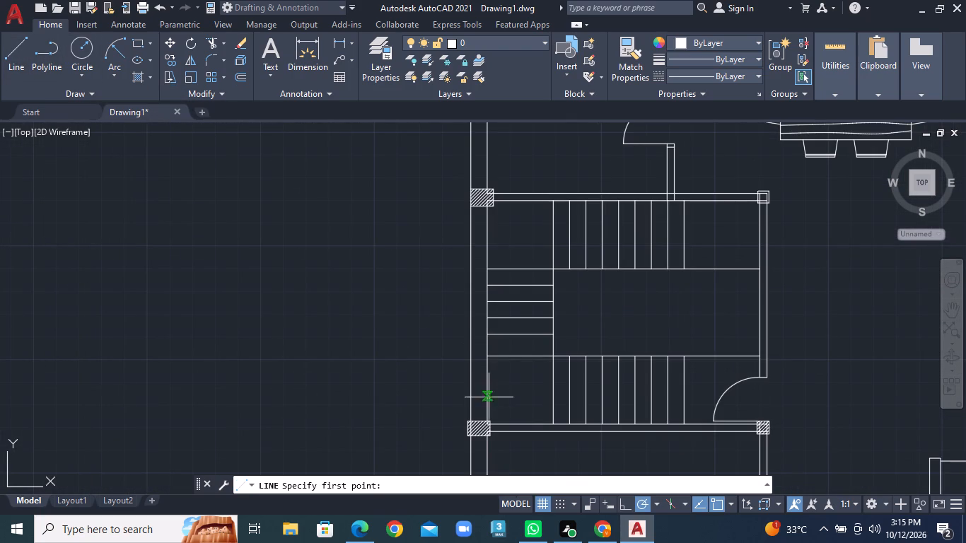
left_click(491, 417)
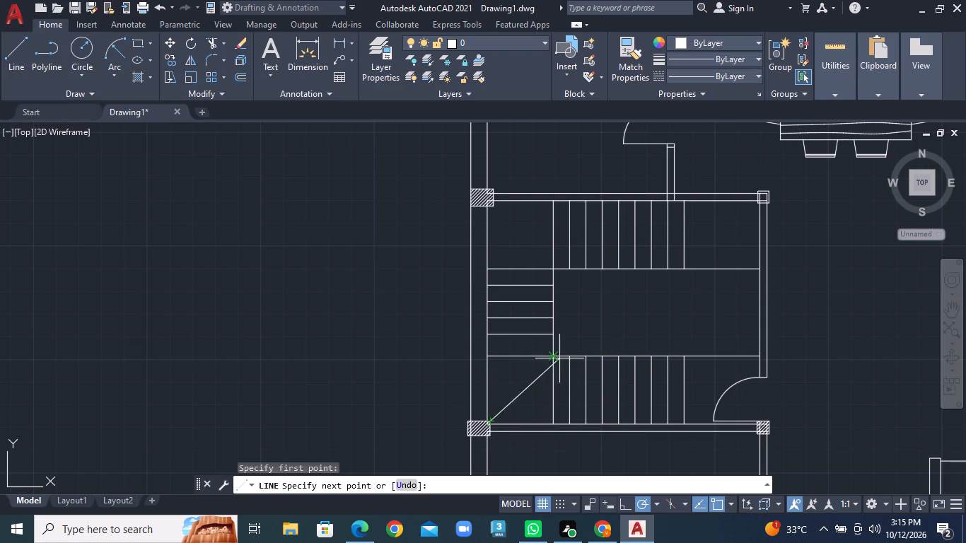
left_click(556, 352)
right_click(556, 352)
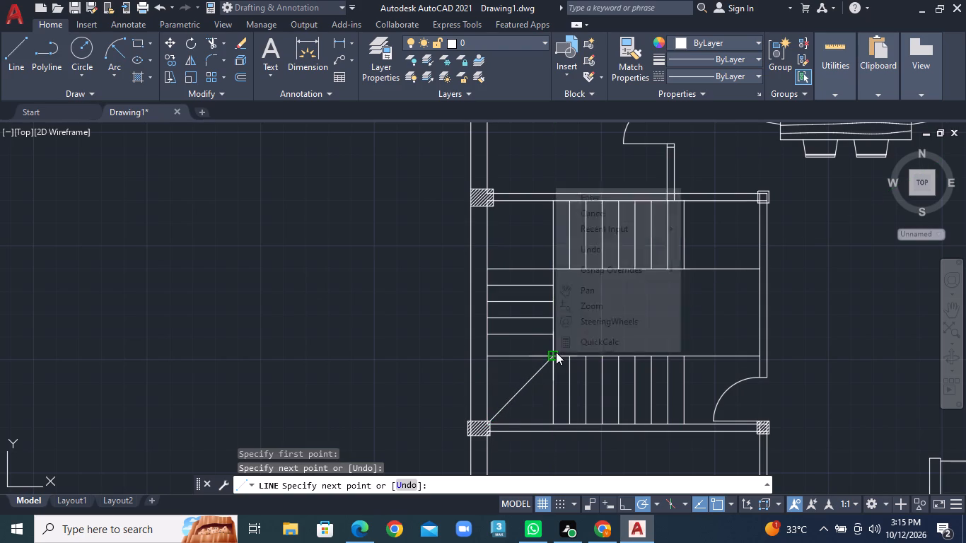
left_click(583, 215)
Draw a diagonal line across the staircase's upper corner, from the upper outer column's corner to the nearest inner corner of the stair lines.
left_click(9, 55)
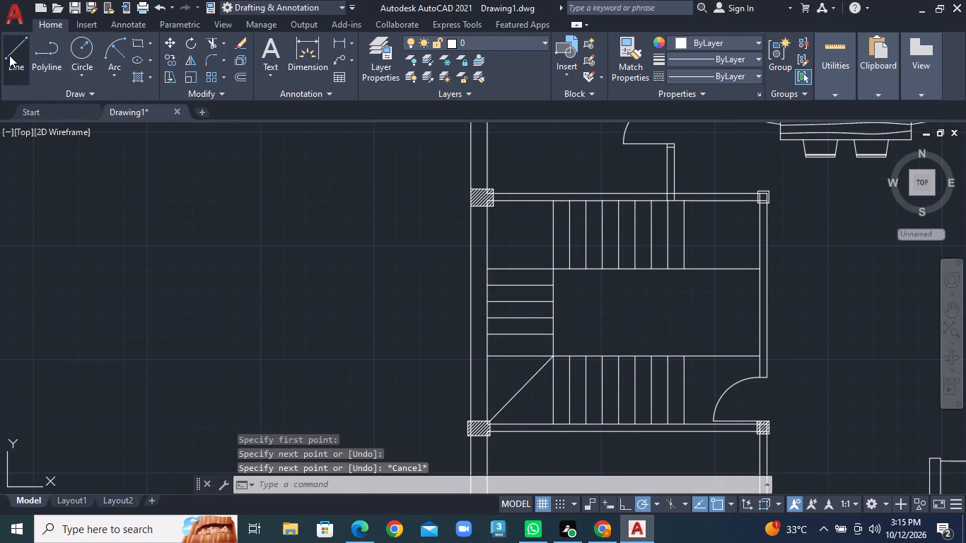
scroll(556, 286, "up", 2)
scroll(470, 180, "down", 1)
middle_click_drag(474, 189, 467, 285)
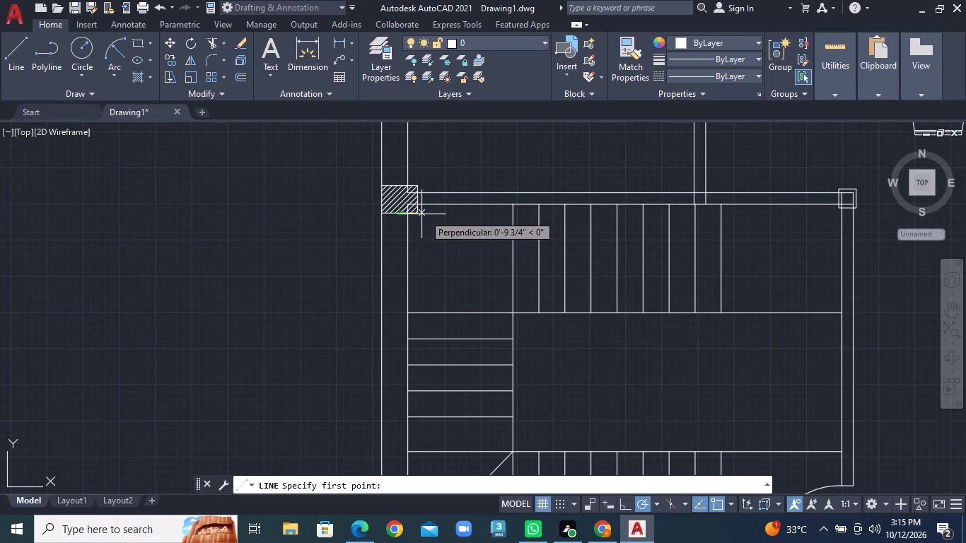
left_click(418, 214)
left_click(514, 314)
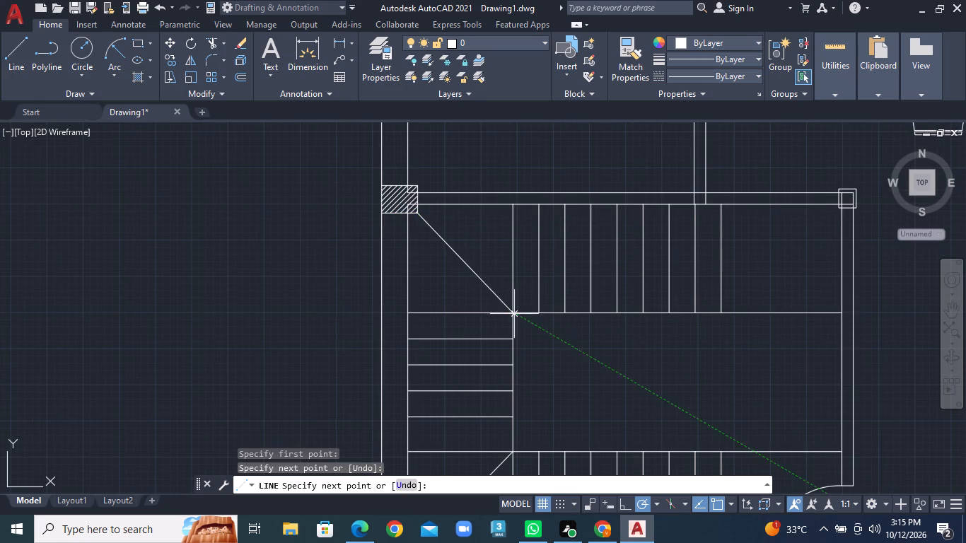
right_click(515, 314)
left_click(551, 320)
Review the staircase within the whole floor plan, and examine the bottom outer wall between the columns of the room below the double door.
scroll(395, 275, "down", 1)
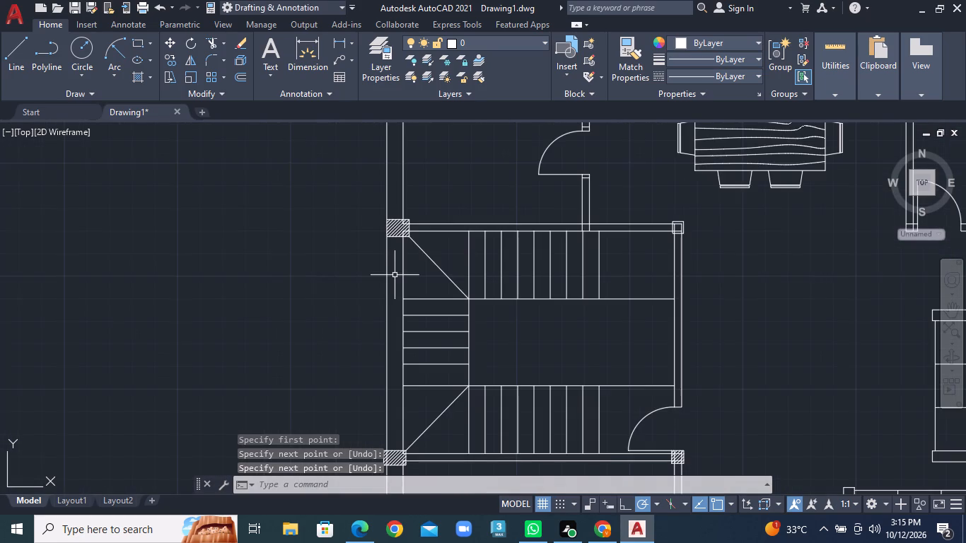
scroll(395, 275, "down", 2)
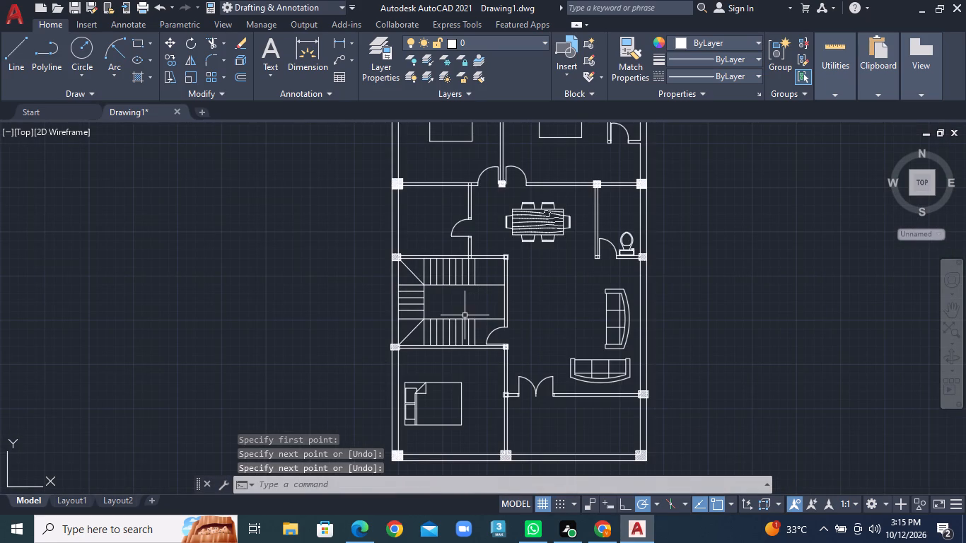
middle_click_drag(469, 274, 420, 341)
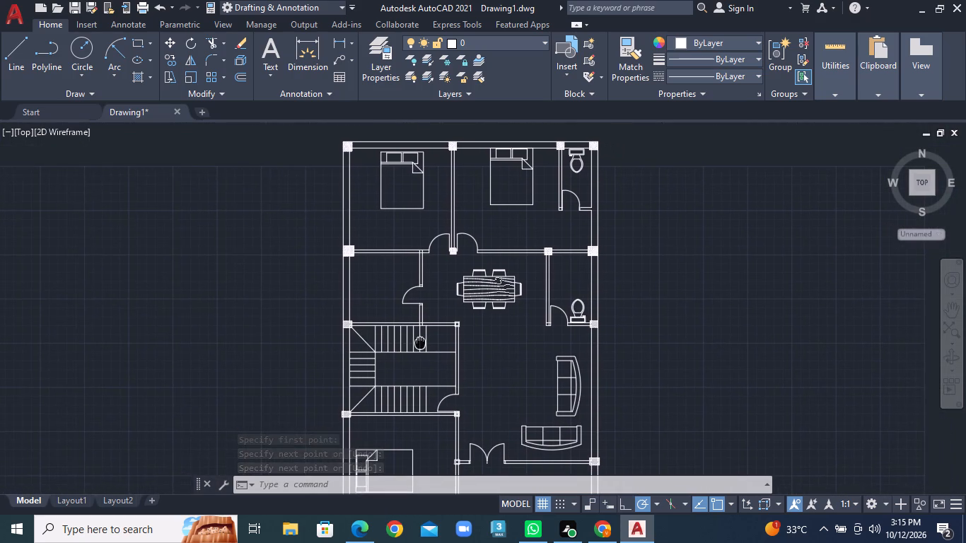
middle_click_drag(420, 341, 410, 299)
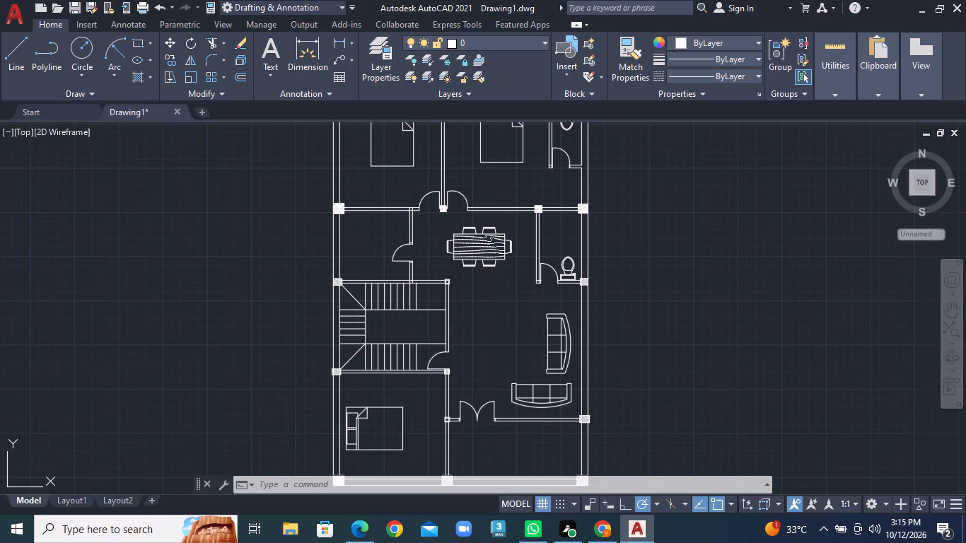
scroll(494, 366, "down", 1)
scroll(494, 366, "up", 1)
middle_click_drag(494, 366, 469, 271)
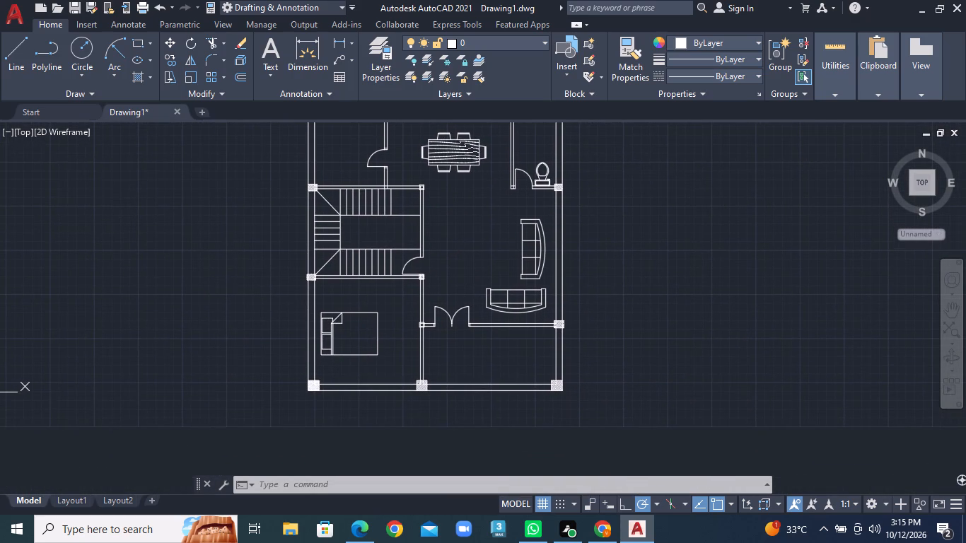
middle_click_drag(469, 271, 453, 263)
scroll(489, 366, "down", 1)
scroll(489, 366, "up", 3)
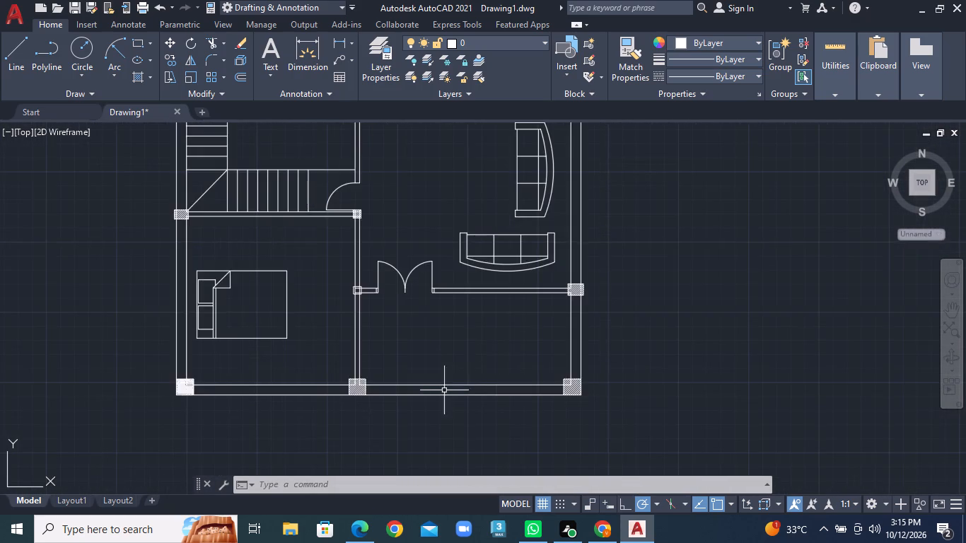
middle_click_drag(426, 330, 384, 233)
scroll(374, 257, "up", 1)
middle_click_drag(366, 257, 454, 232)
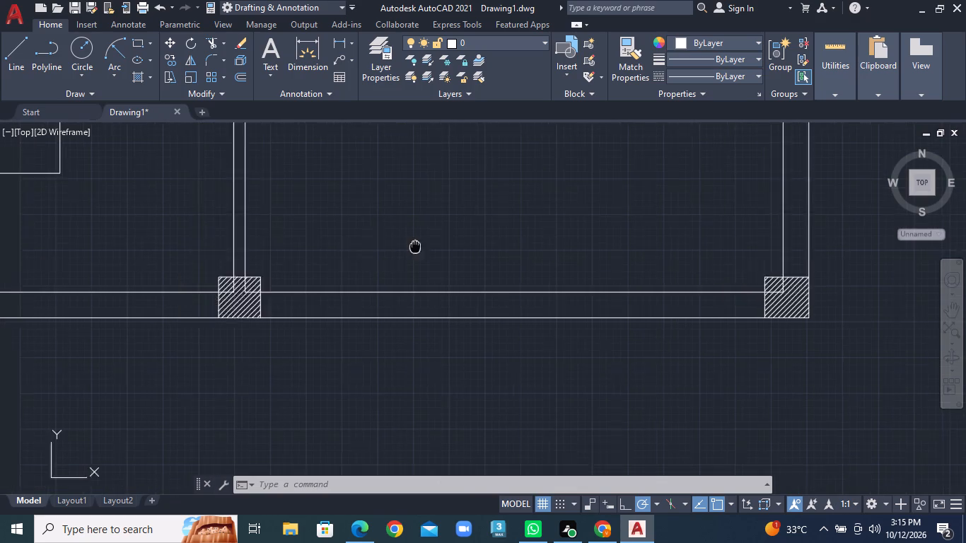
Draw an entrance-step outline below the bottom wall from the middle column's lower corner, its front edge in two segments, returning to the inner wall line.
middle_click_drag(454, 232, 510, 219)
left_click(13, 57)
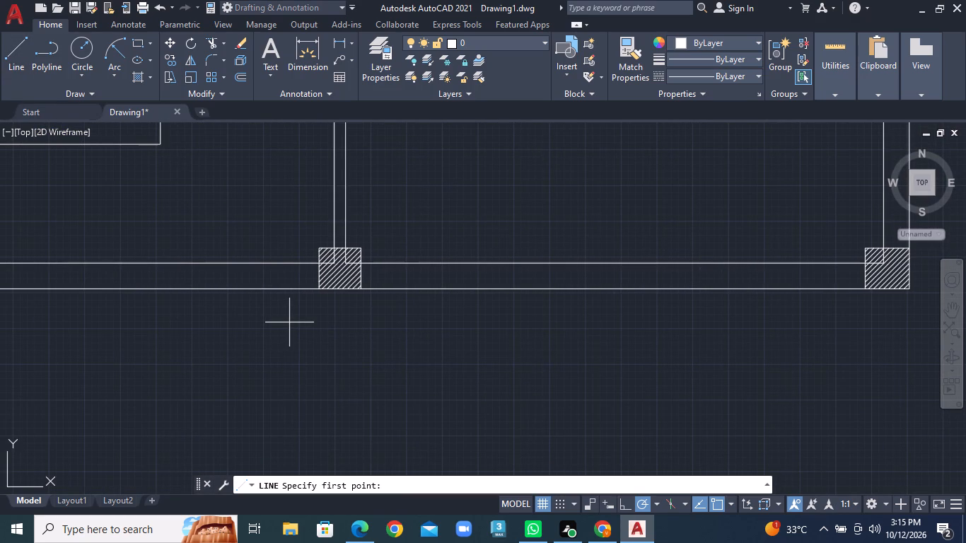
left_click(361, 286)
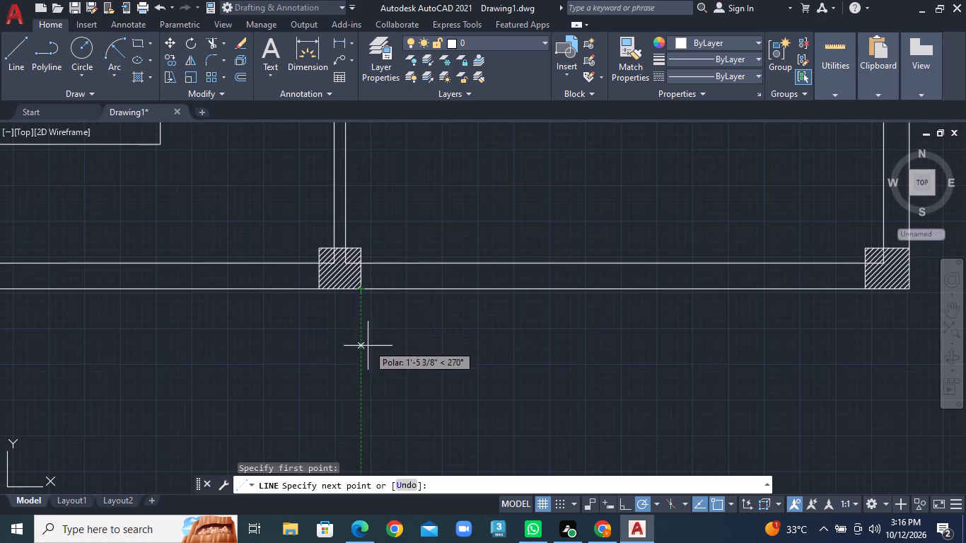
left_click(361, 368)
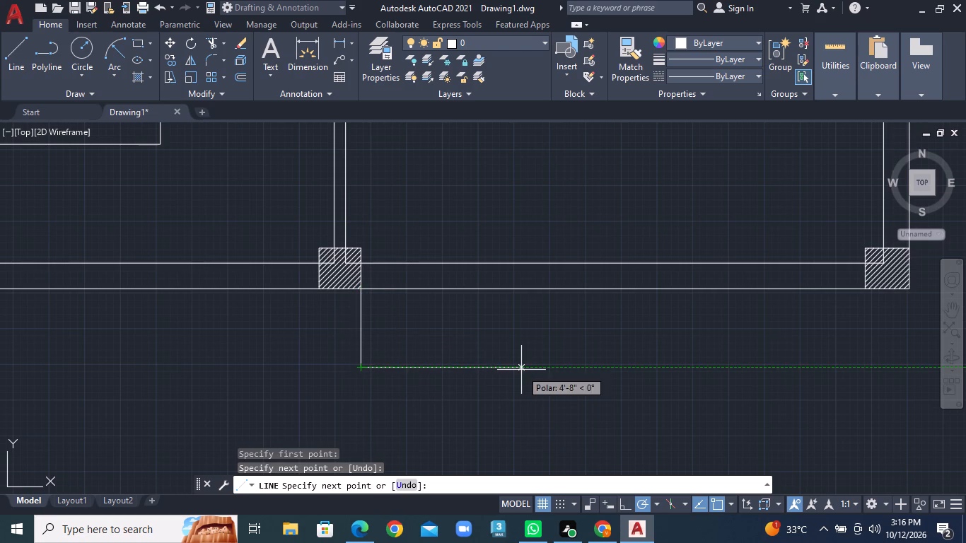
left_click(521, 370)
scroll(527, 370, "up", 1)
scroll(527, 370, "down", 3)
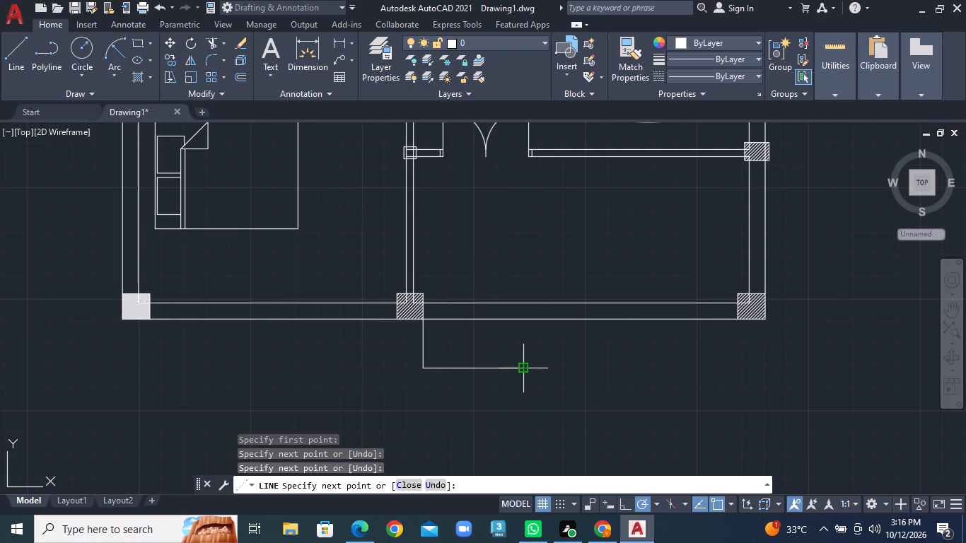
left_click(552, 365)
left_click(552, 304)
right_click(552, 304)
left_click(568, 317)
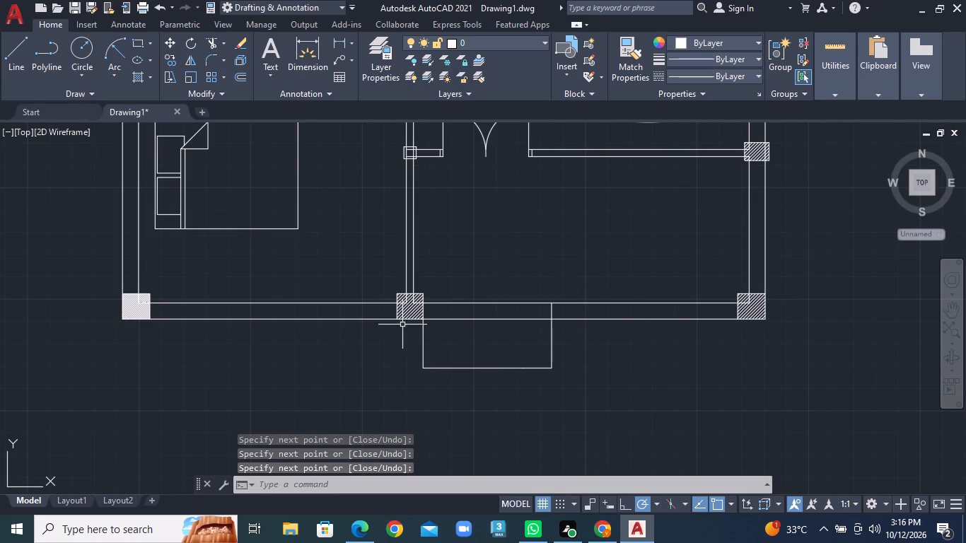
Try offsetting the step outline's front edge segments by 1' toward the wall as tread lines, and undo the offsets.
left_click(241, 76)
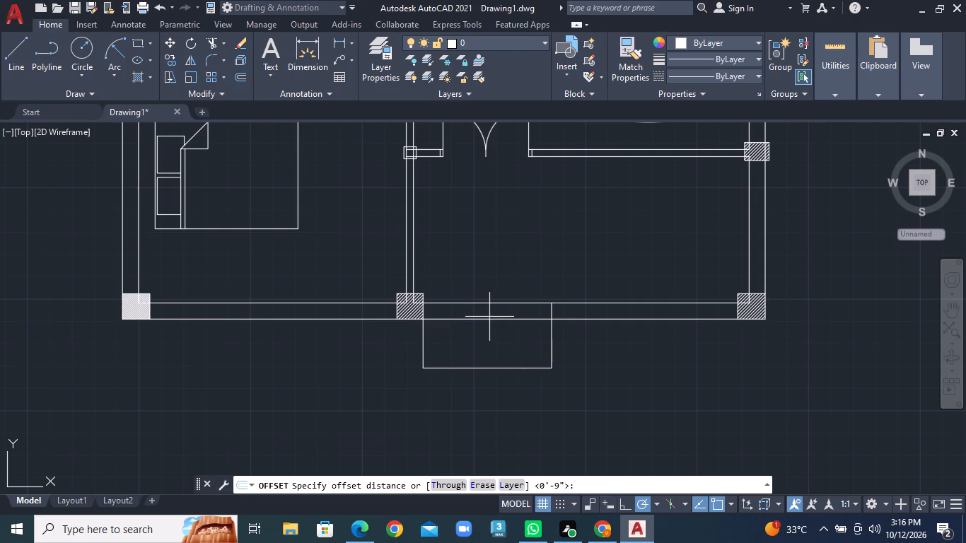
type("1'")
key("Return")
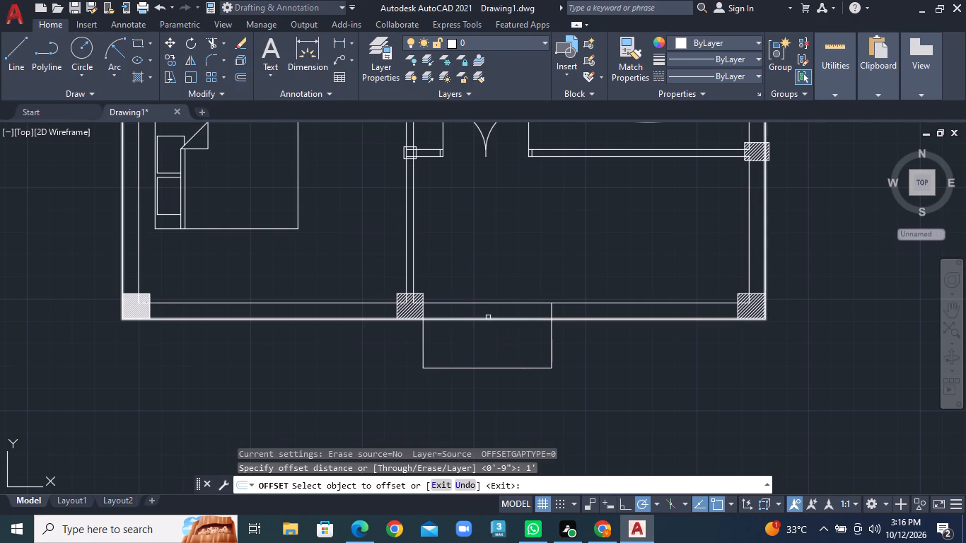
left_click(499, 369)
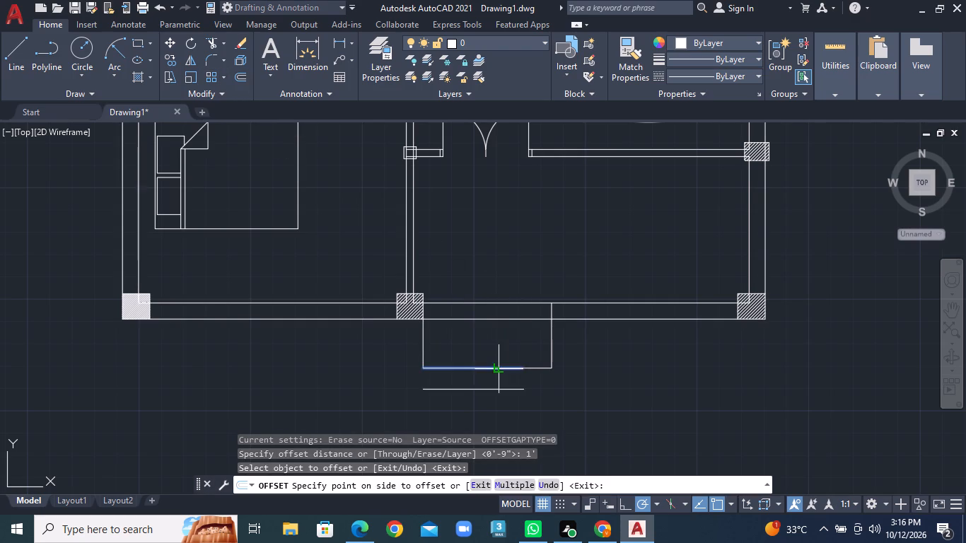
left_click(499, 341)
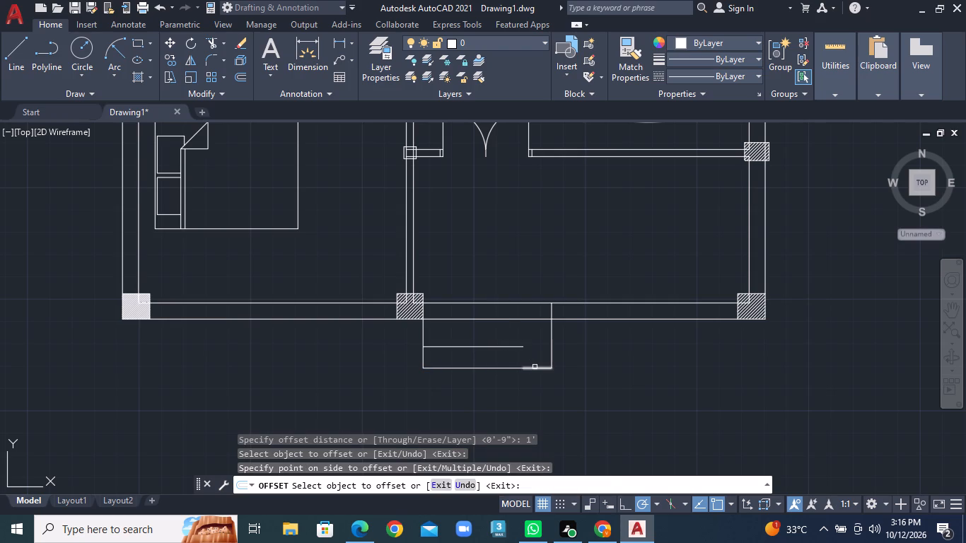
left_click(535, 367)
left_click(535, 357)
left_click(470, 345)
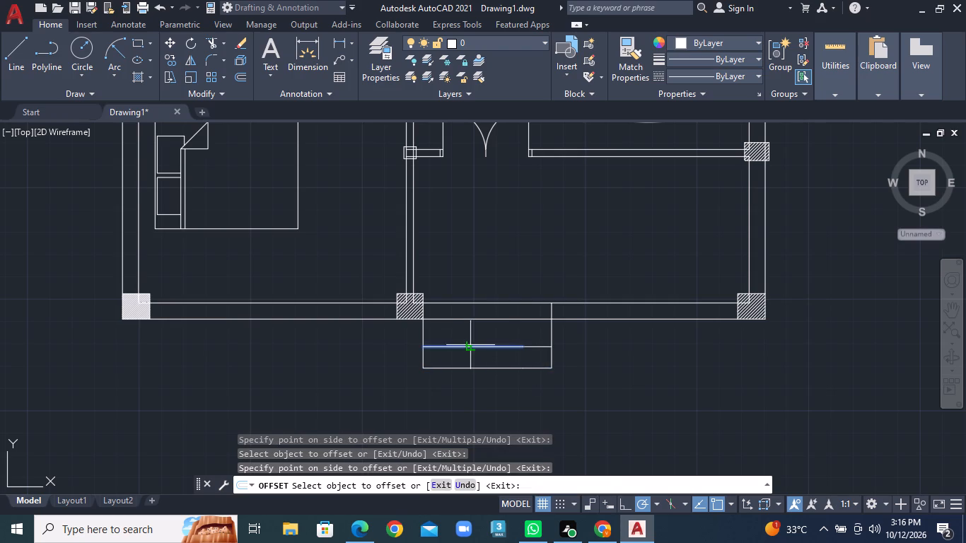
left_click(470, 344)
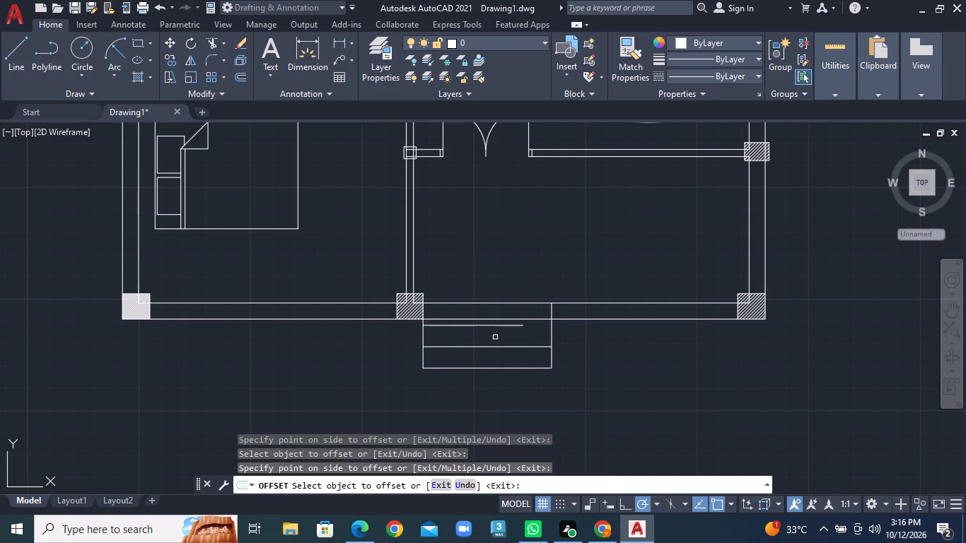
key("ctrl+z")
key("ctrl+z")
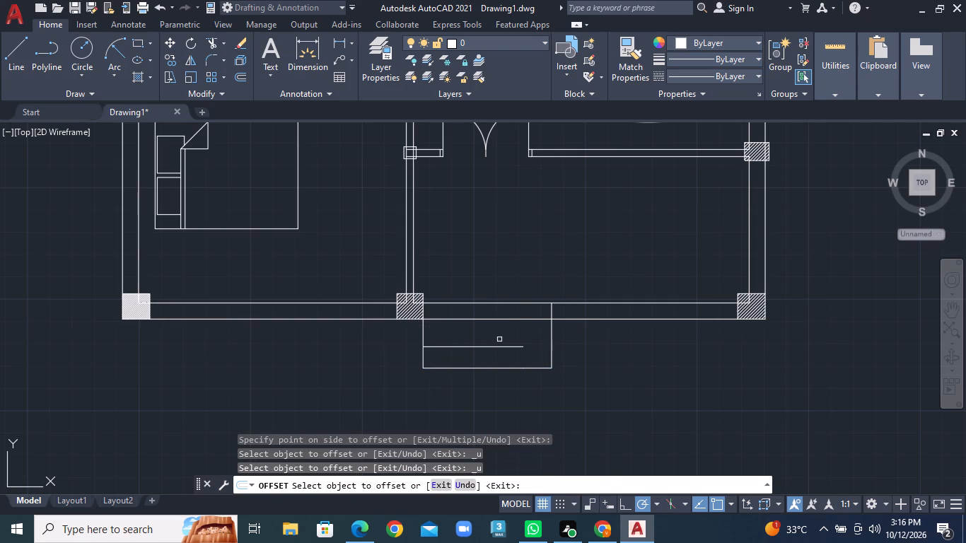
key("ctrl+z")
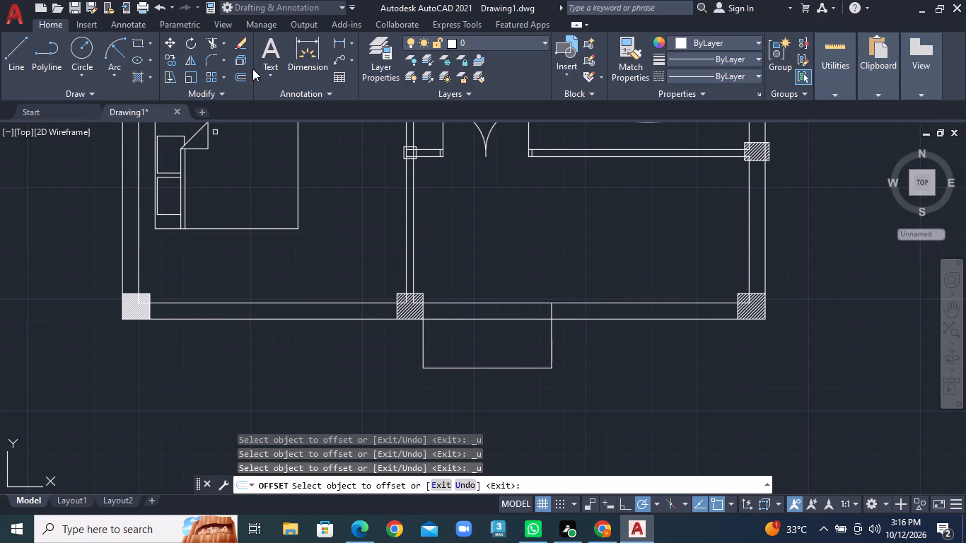
Offset both front edge segments of the entrance steps by 9" toward the wall, twice in succession, forming two full-width tread lines.
left_click(239, 73)
type("9\"")
key("Return")
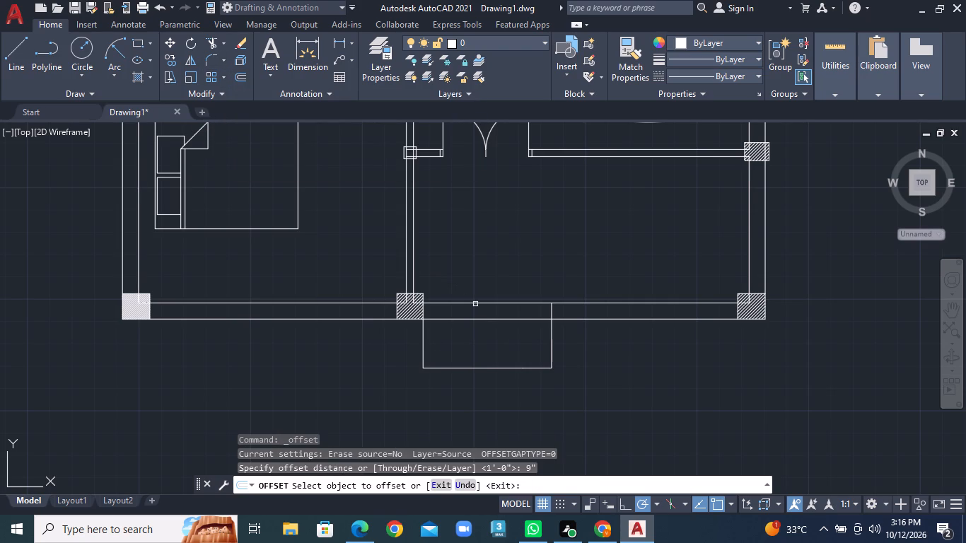
left_click(484, 368)
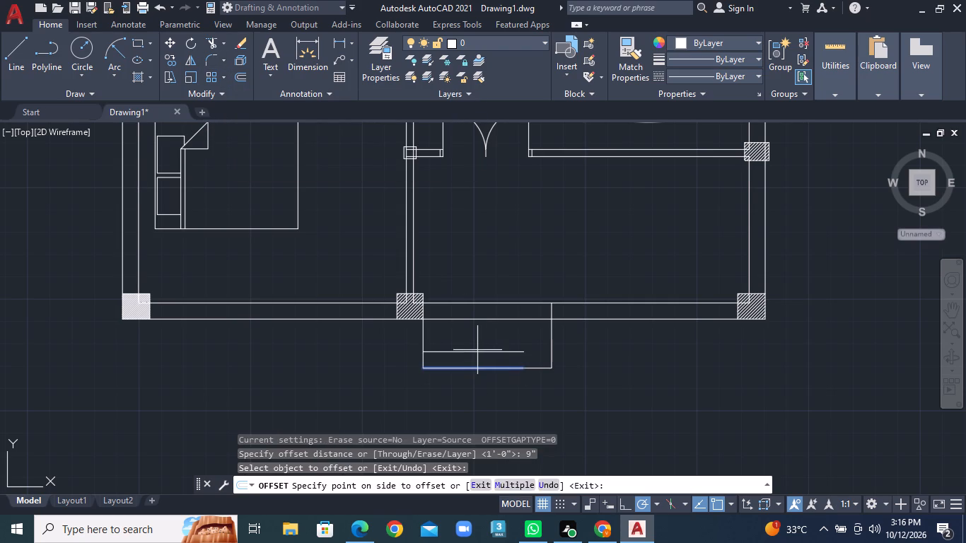
left_click(477, 350)
left_click(477, 353)
left_click(472, 312)
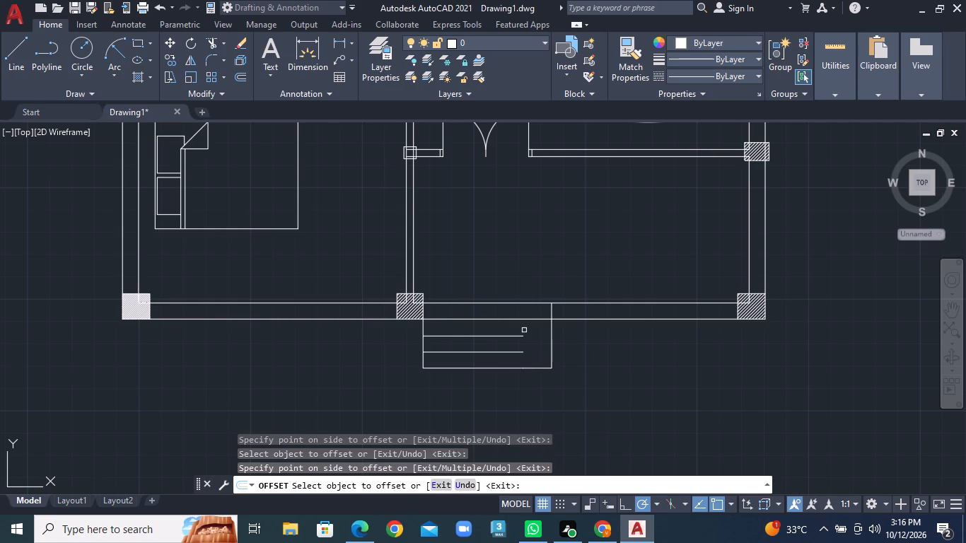
left_click(536, 368)
left_click(536, 356)
left_click(536, 353)
left_click(536, 334)
scroll(330, 217, "down", 2)
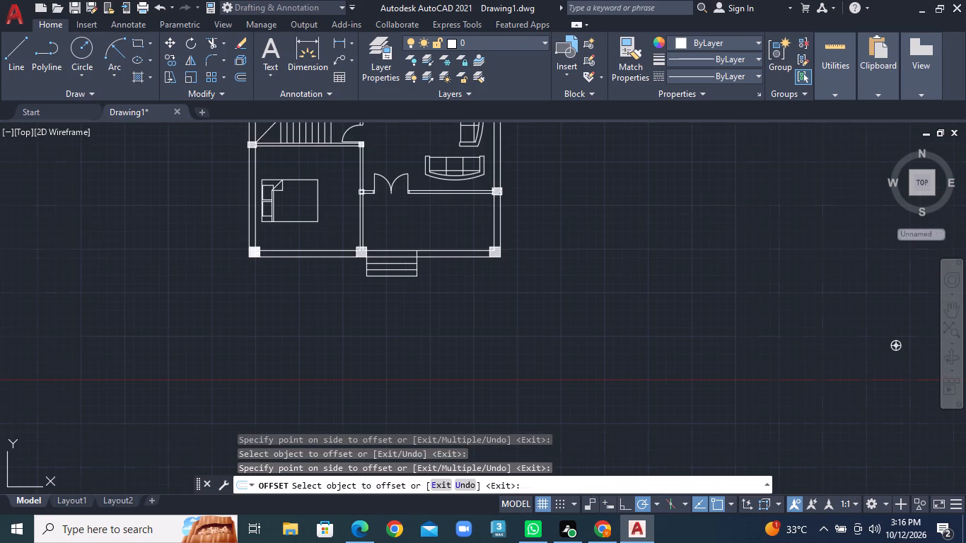
key("Escape")
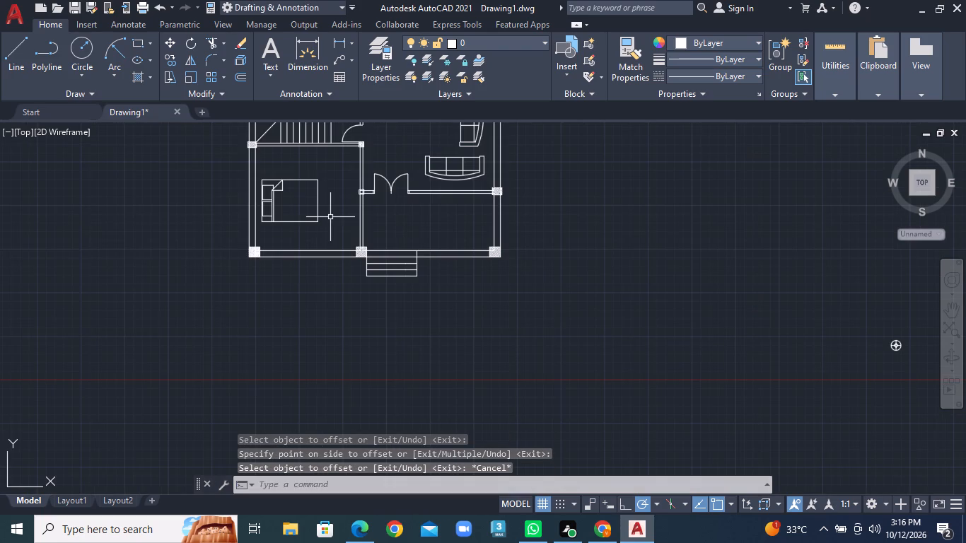
Set the TEXTSIZE default text height to 5".
type("TEXTSIZE")
key("Return")
type("5\"")
key("Return")
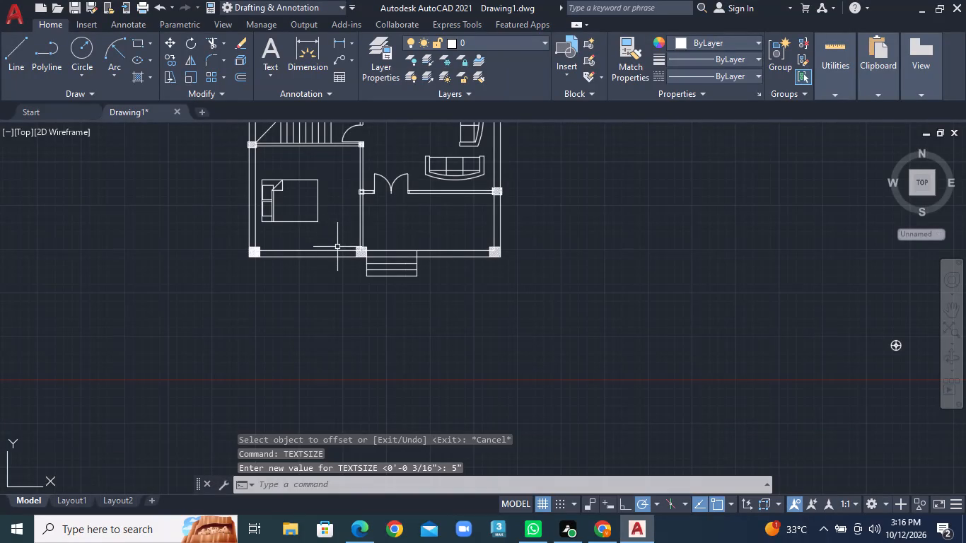
Add a multiline text label reading BED ROOM with 12'X12' on its second line, below the bed in the plan's upper-left bedroom.
key("m")
key("t")
key("Return")
middle_click_drag(335, 164, 419, 373)
middle_click_drag(400, 129, 304, 322)
scroll(313, 276, "up", 2)
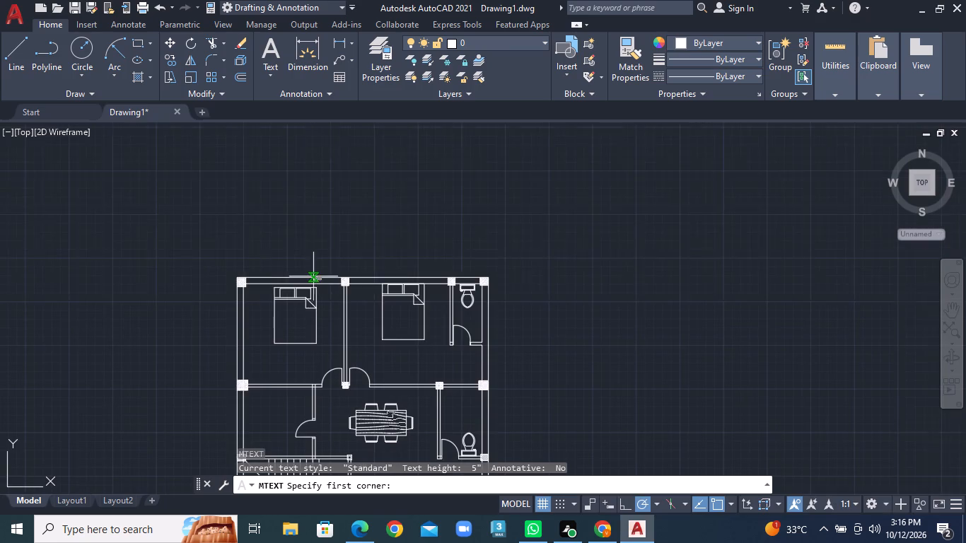
middle_click_drag(303, 365, 304, 154)
scroll(293, 199, "up", 2)
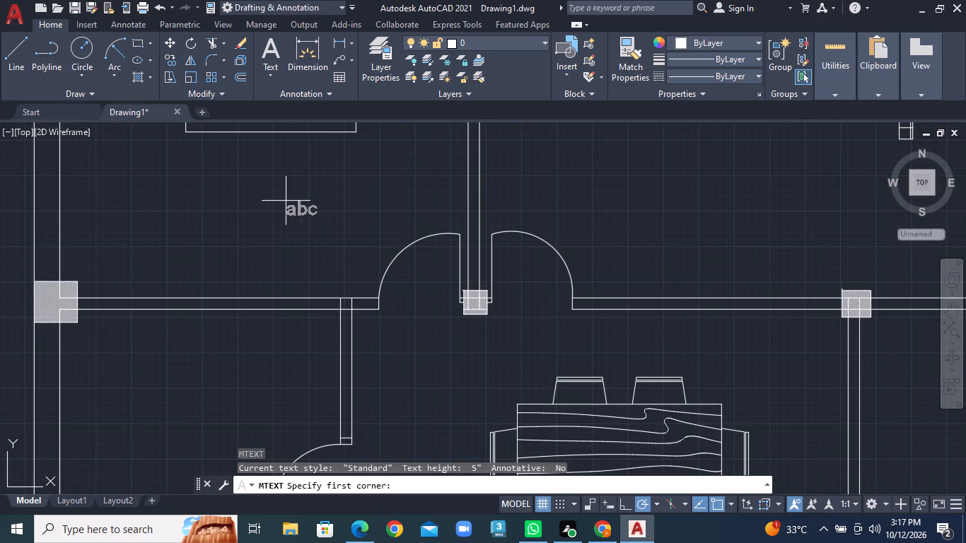
middle_click_drag(286, 201, 489, 274)
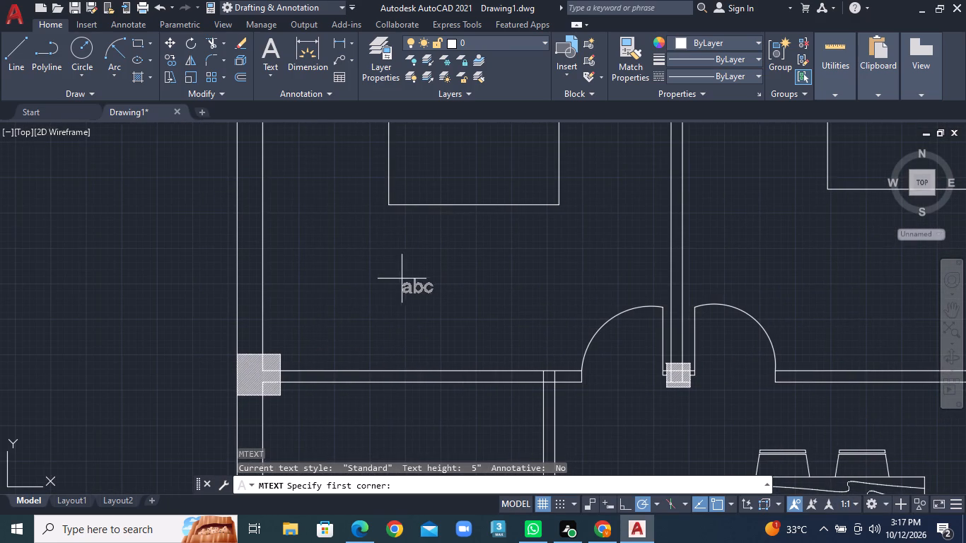
left_click(293, 239)
left_click(563, 313)
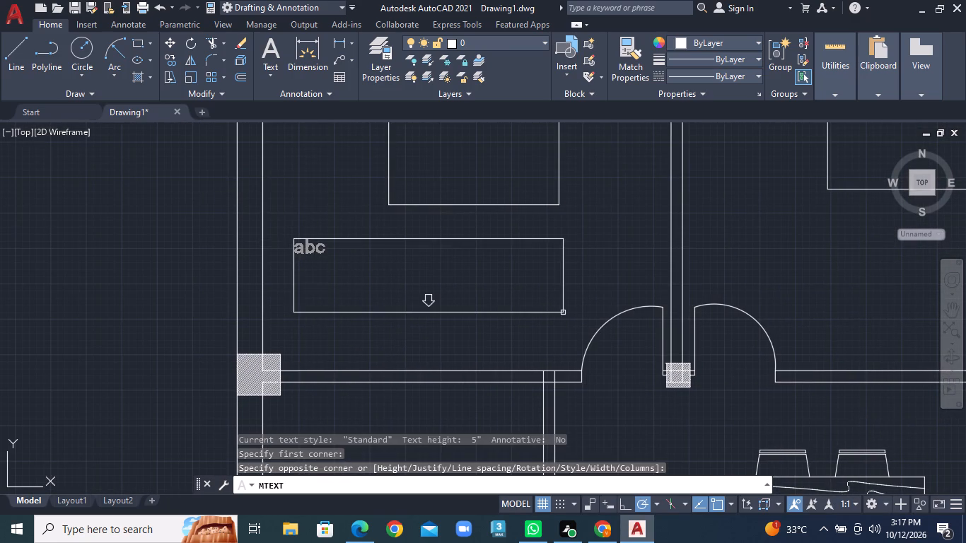
key("d")
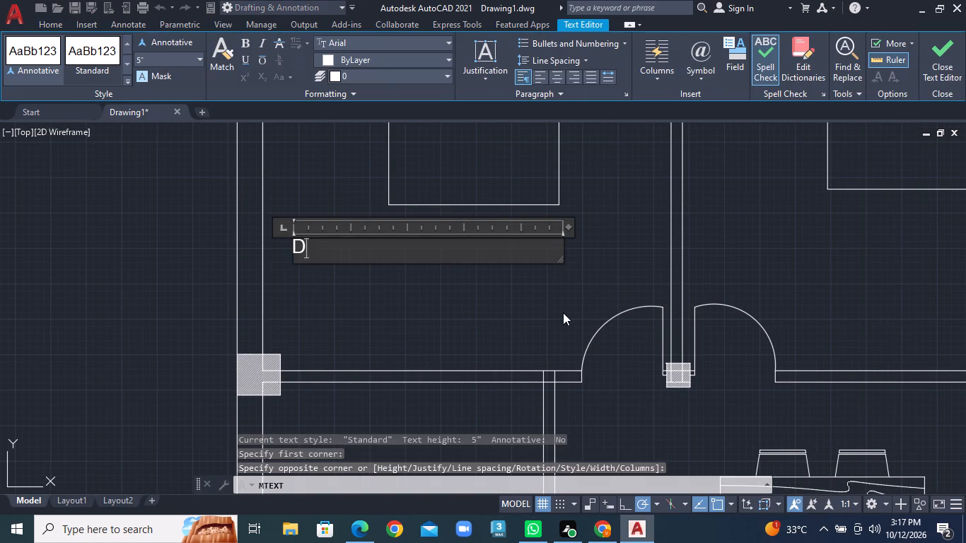
key("BackSpace")
type("BED ROOM")
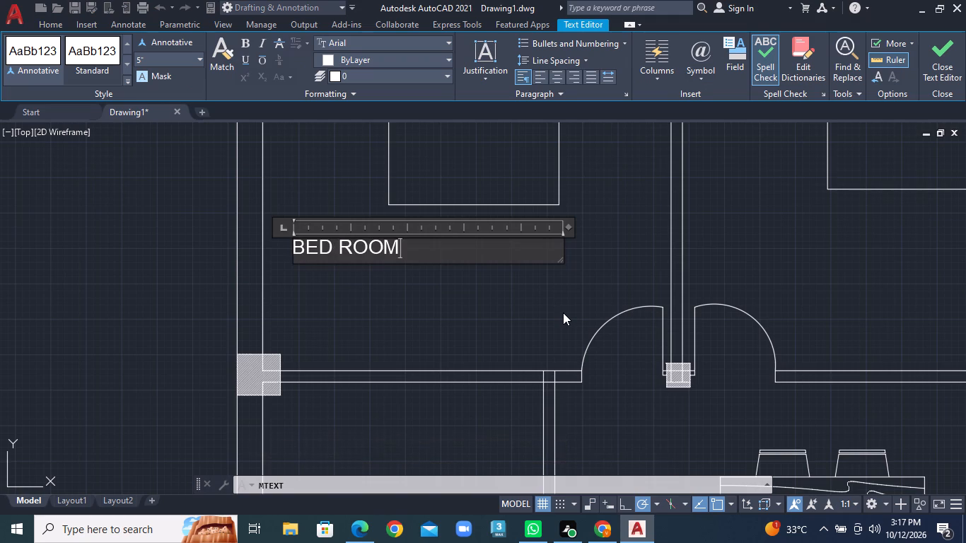
key("Return")
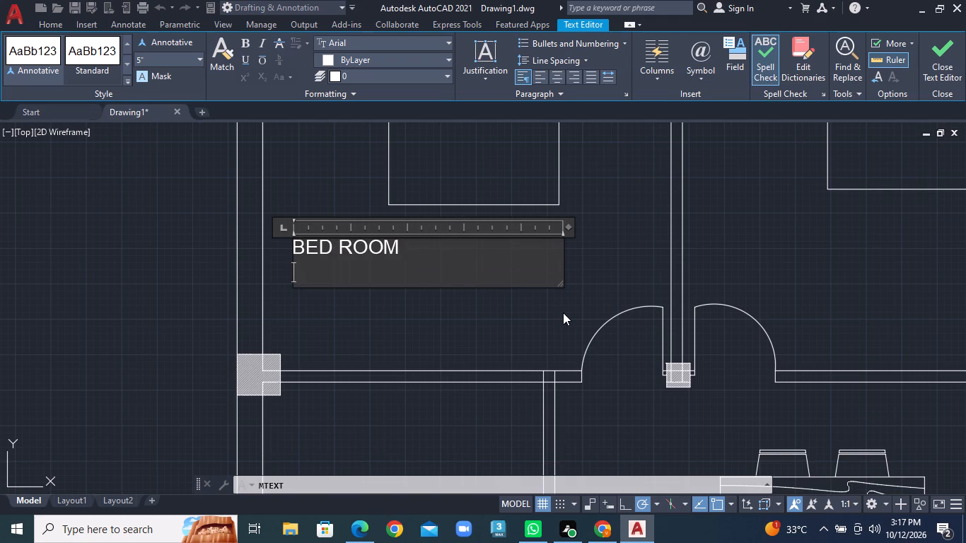
type("12")
type("',12'")
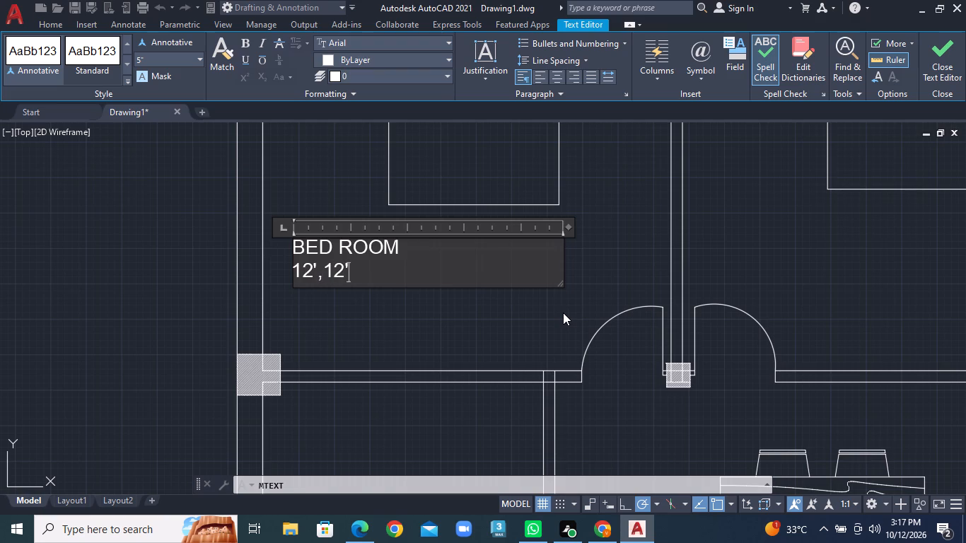
key("BackSpace")
key("BackSpace")
key("BackSpace")
key("BackSpace")
type("X12'")
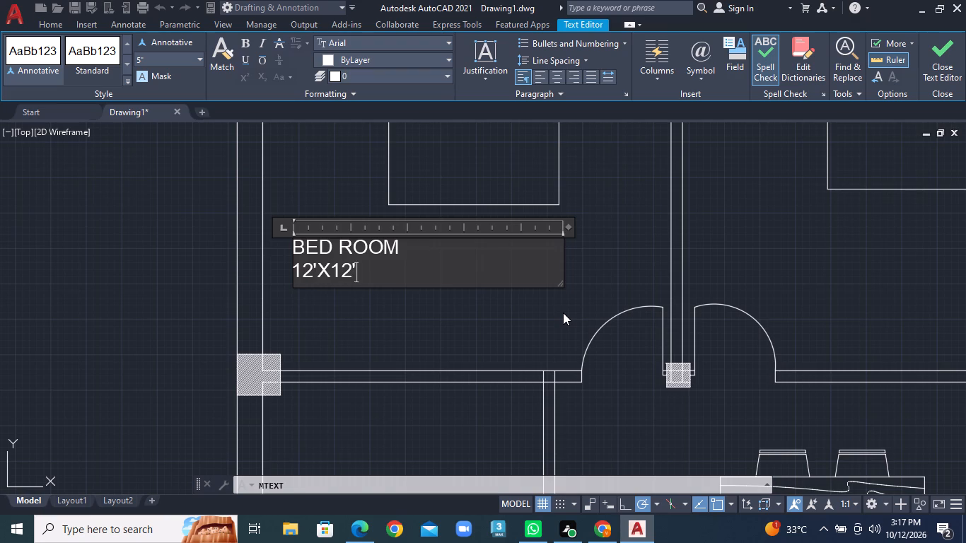
left_click(563, 313)
Add a multiline text label reading BED ROOM with 12'X12' on its second line, below the bed in the upper-right bedroom.
scroll(298, 373, "down", 1)
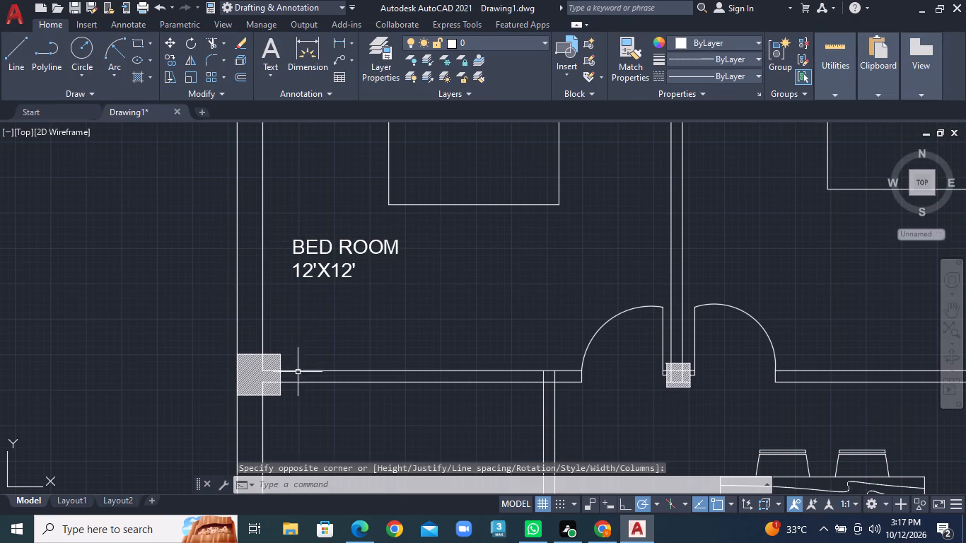
scroll(298, 373, "down", 1)
middle_click_drag(490, 370, 244, 313)
scroll(306, 260, "up", 1)
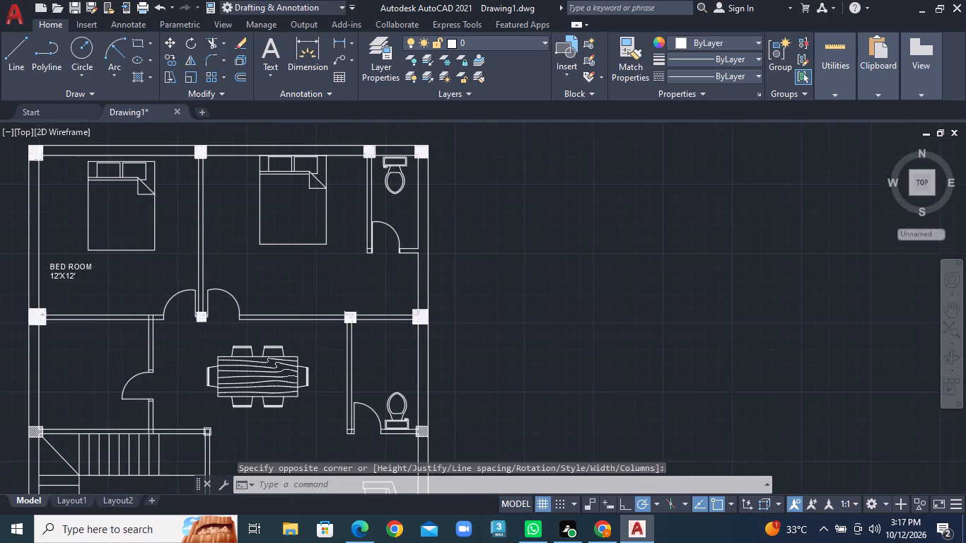
right_click(286, 278)
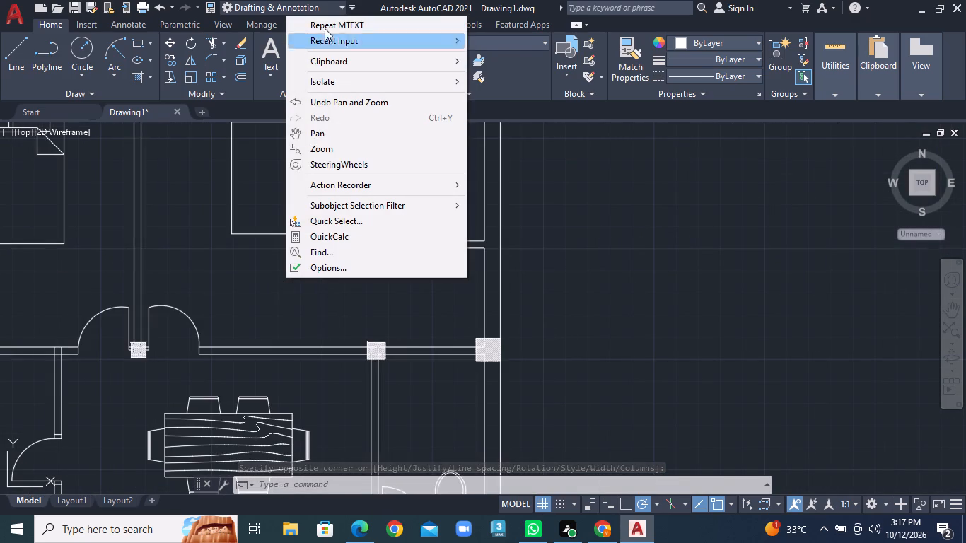
left_click(326, 21)
left_click(210, 271)
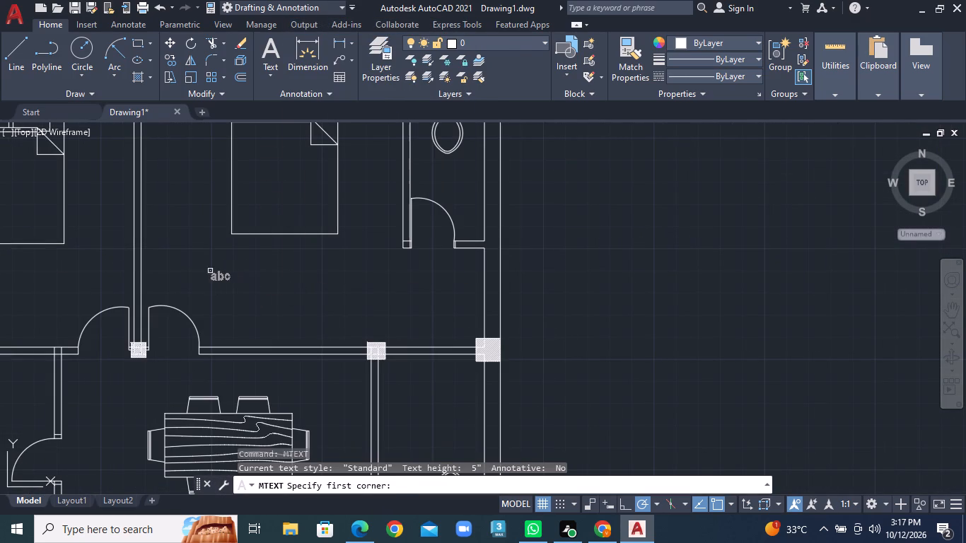
left_click(395, 314)
type("BED")
key("space")
type("ROOM")
key("Return")
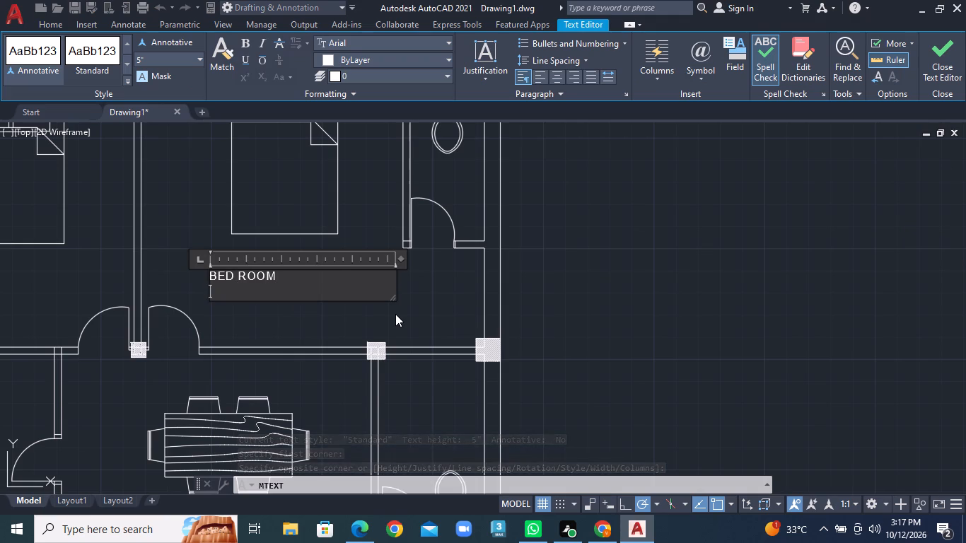
type("12'X12'")
left_click(395, 314)
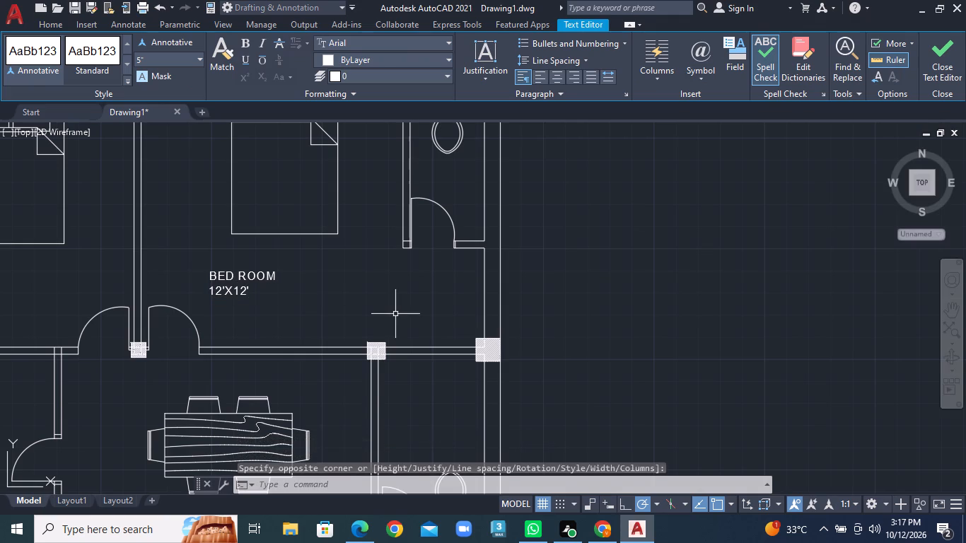
Add a multiline text label reading TOILET with 3'6"X7' on its second line, below the WC in the upper-right bedroom's attached toilet.
middle_click_drag(409, 228, 345, 349)
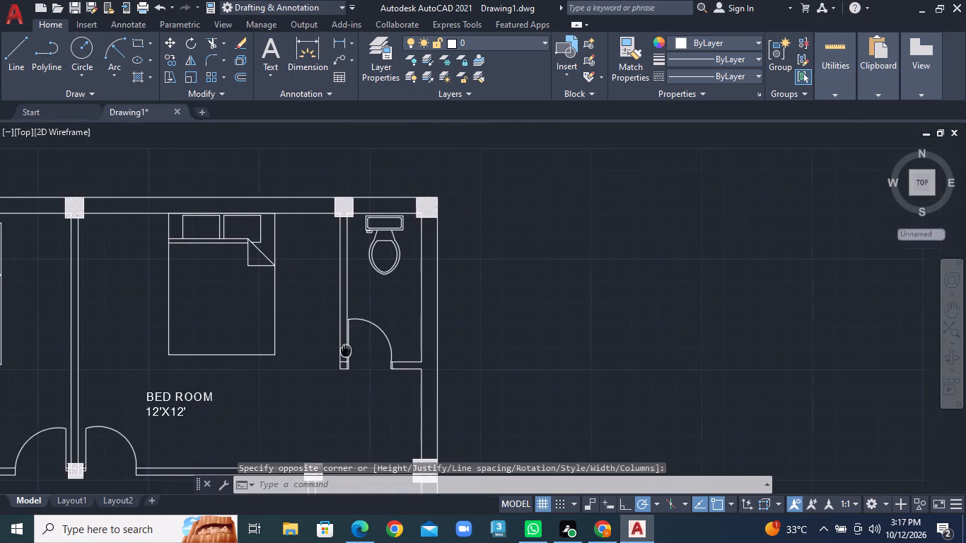
middle_click_drag(345, 349, 309, 349)
scroll(344, 334, "down", 1)
scroll(344, 334, "up", 2)
right_click(325, 272)
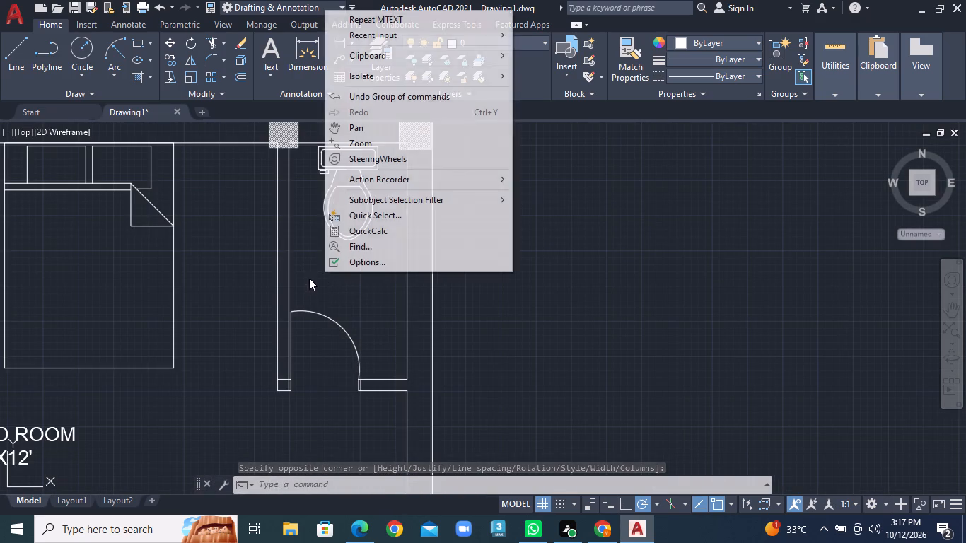
left_click(349, 17)
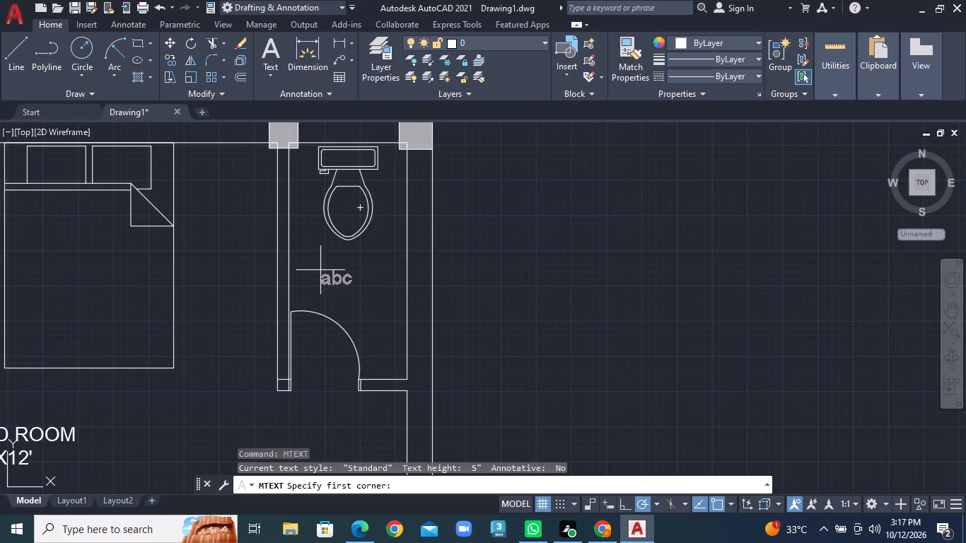
left_click(298, 254)
left_click(402, 291)
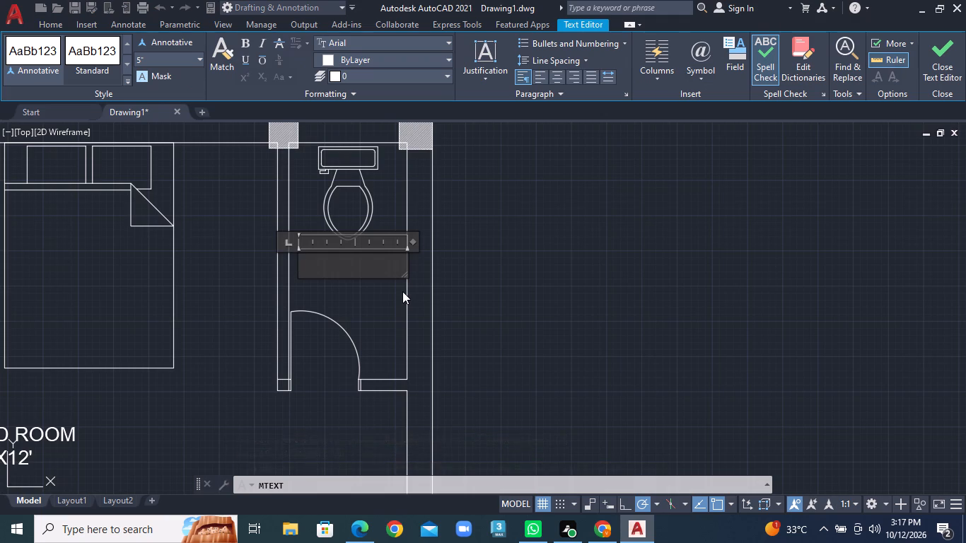
type("TOILET")
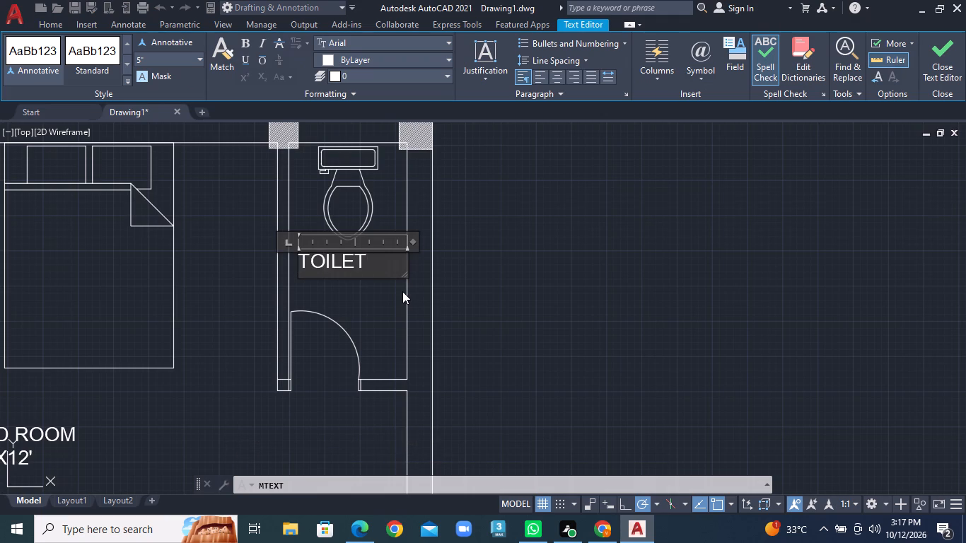
key("Return")
type("3'6\"X")
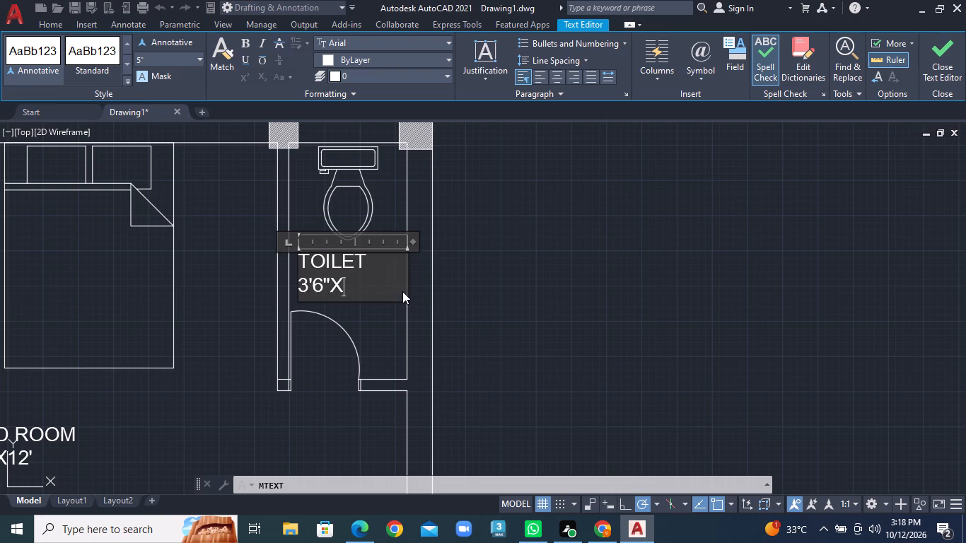
type("7'")
left_click(293, 422)
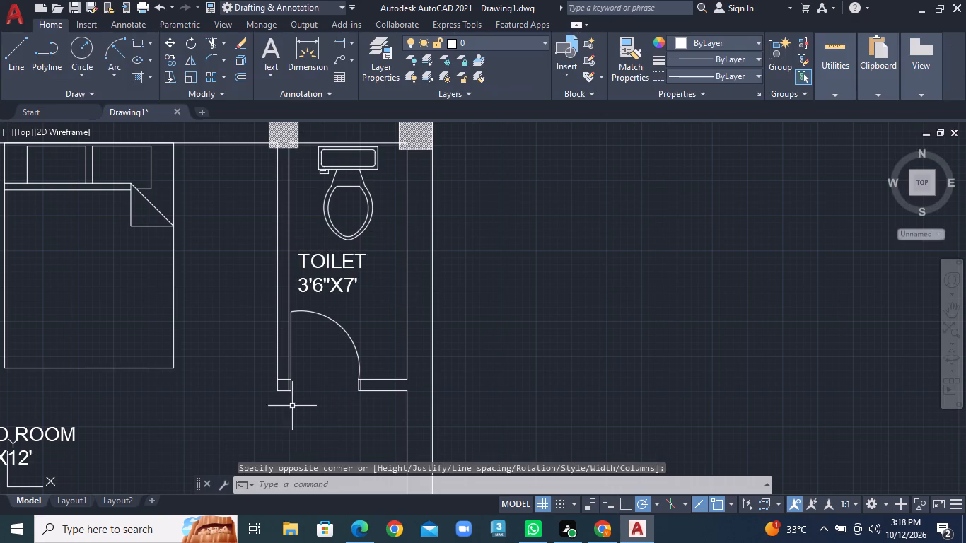
Add a multiline text label reading TOILET with 5'X8'3" on its second line, above the WC in the toilet beside the dining table.
scroll(269, 332, "down", 2)
middle_click_drag(335, 383, 421, 220)
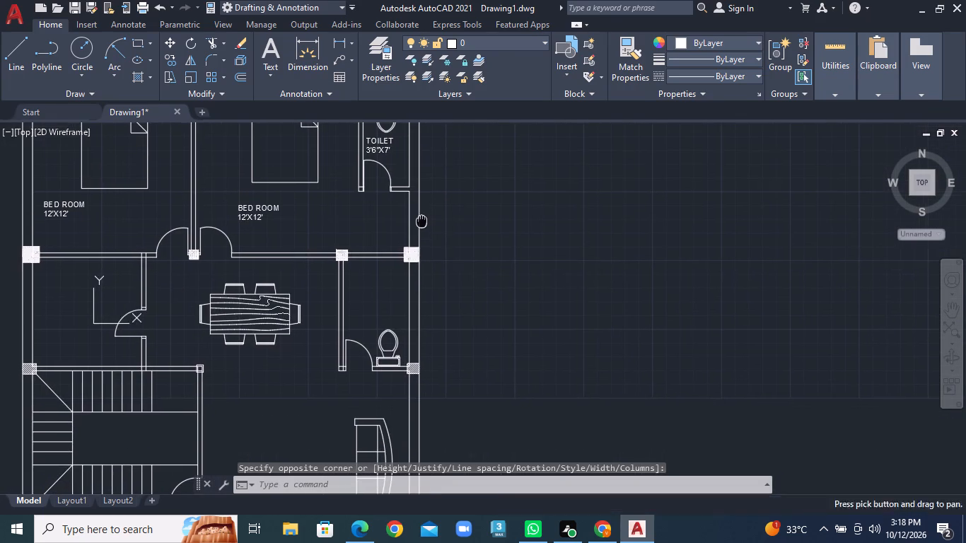
scroll(390, 293, "up", 2)
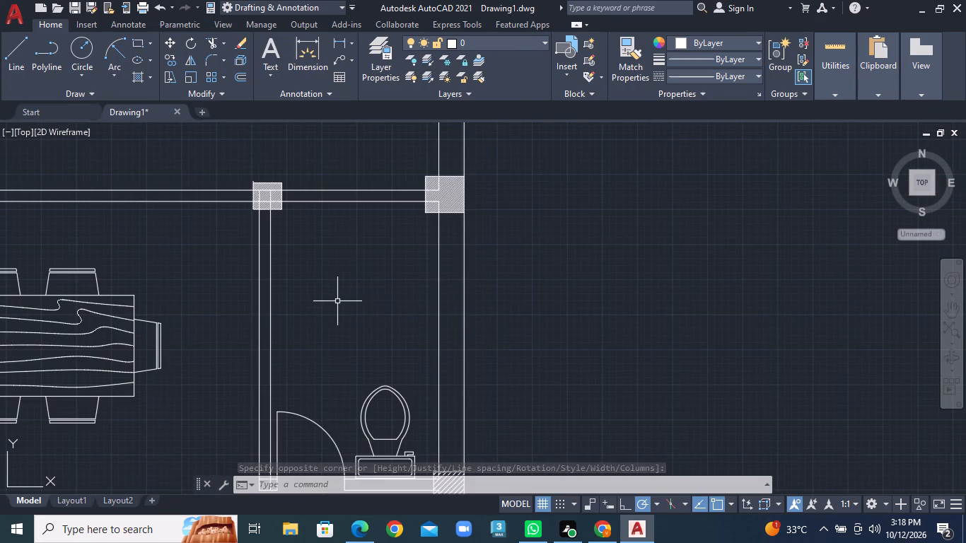
right_click(337, 301)
left_click(366, 49)
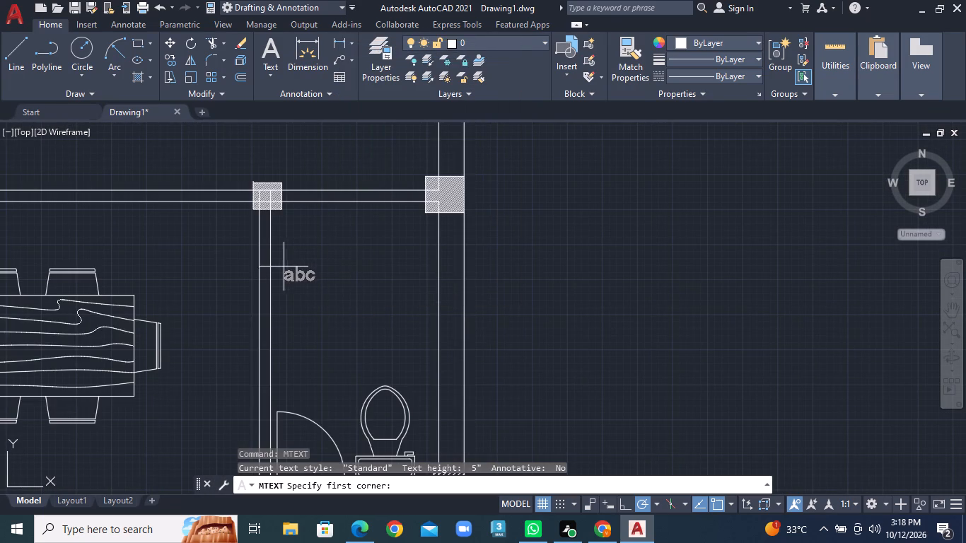
left_click(283, 271)
left_click(434, 327)
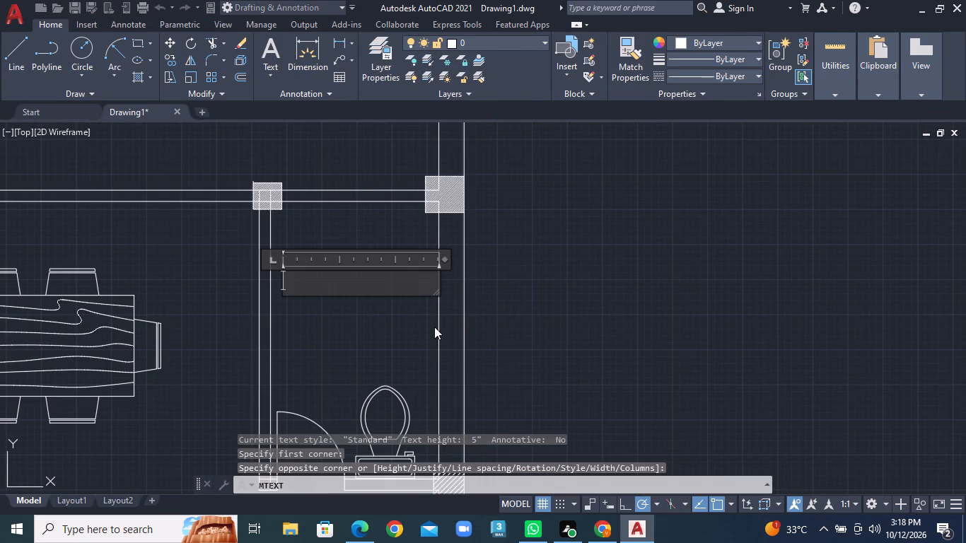
type("TOILET")
key("Return")
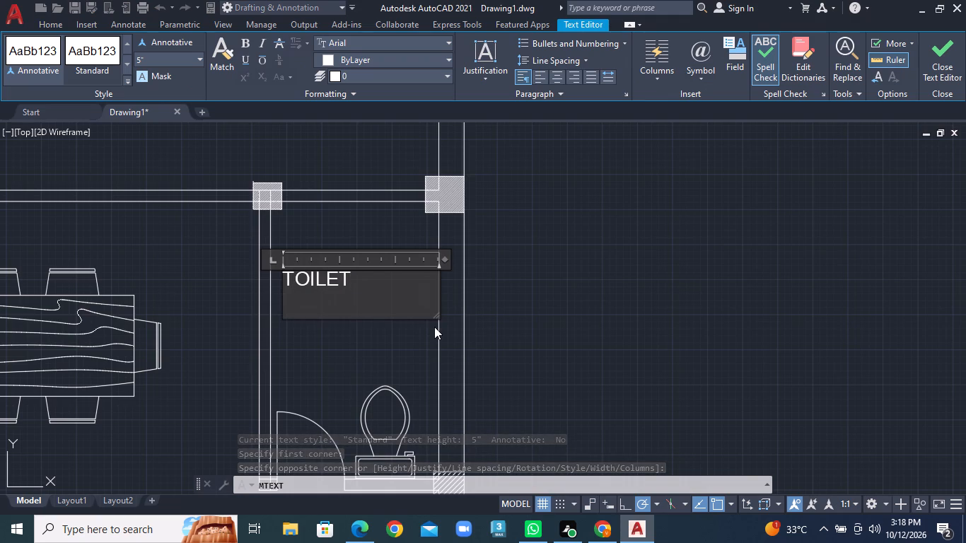
type("5'8\"")
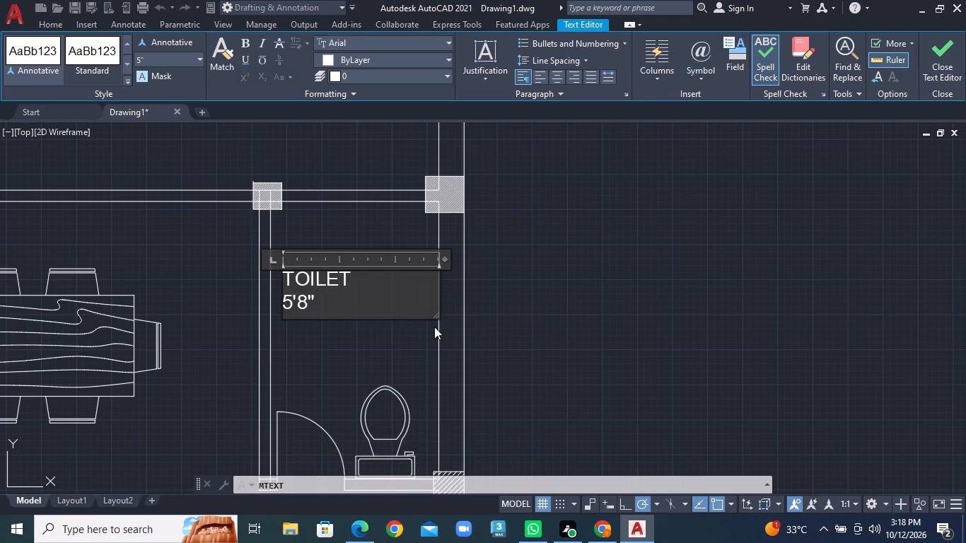
key("x")
key("3")
key("BackSpace")
key("BackSpace")
key("BackSpace")
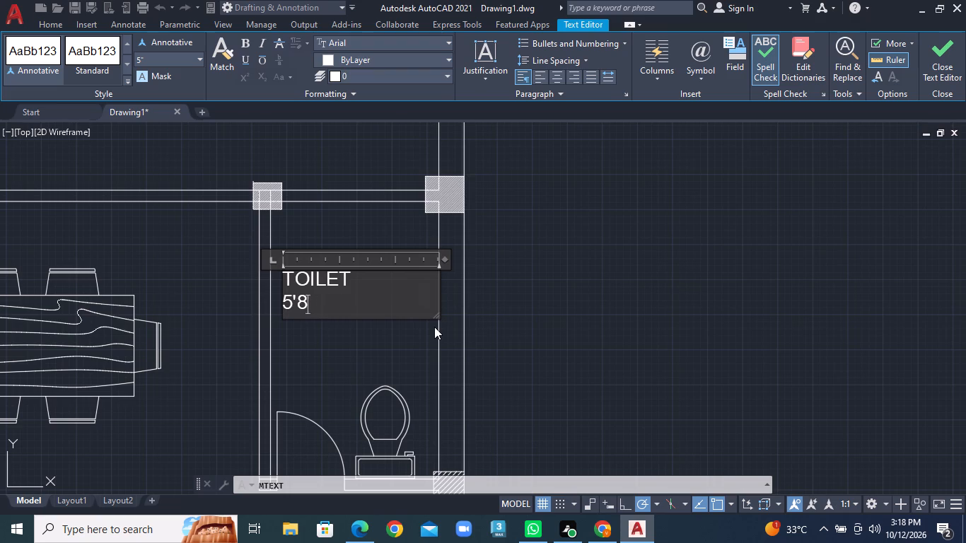
key("BackSpace")
key("x")
type("8;")
key("BackSpace")
type("'3\"")
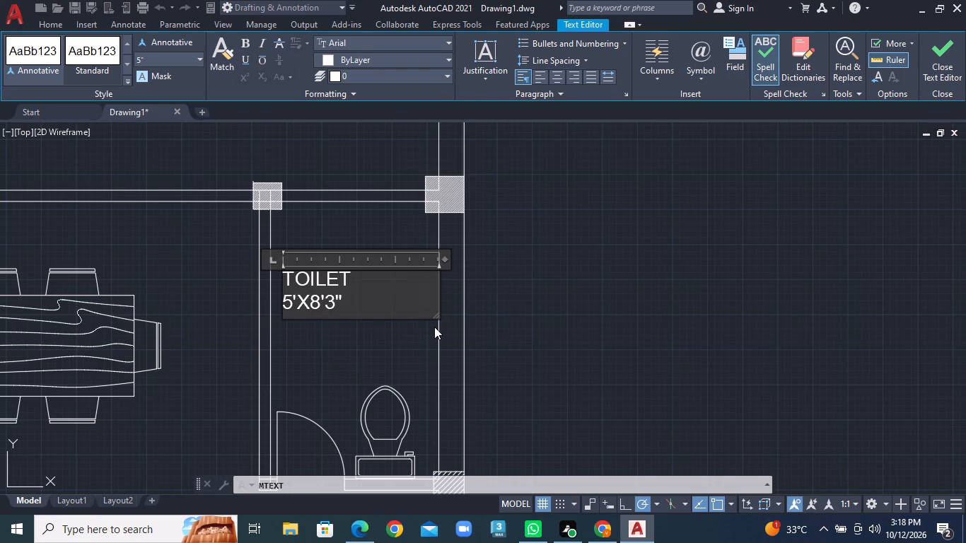
left_click(364, 327)
Add a multiline text label reading DINING AREA below the dining table.
scroll(350, 341, "down", 2)
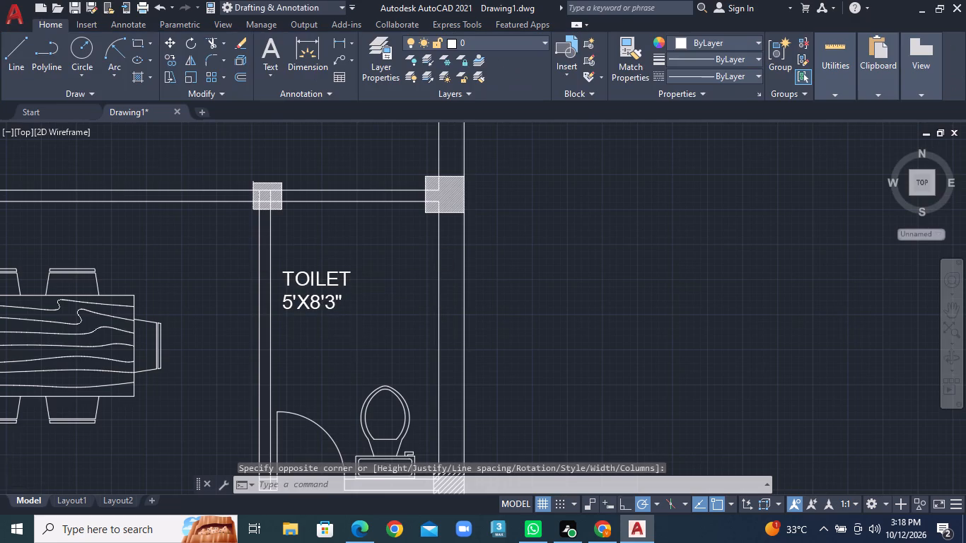
middle_click_drag(350, 341, 565, 226)
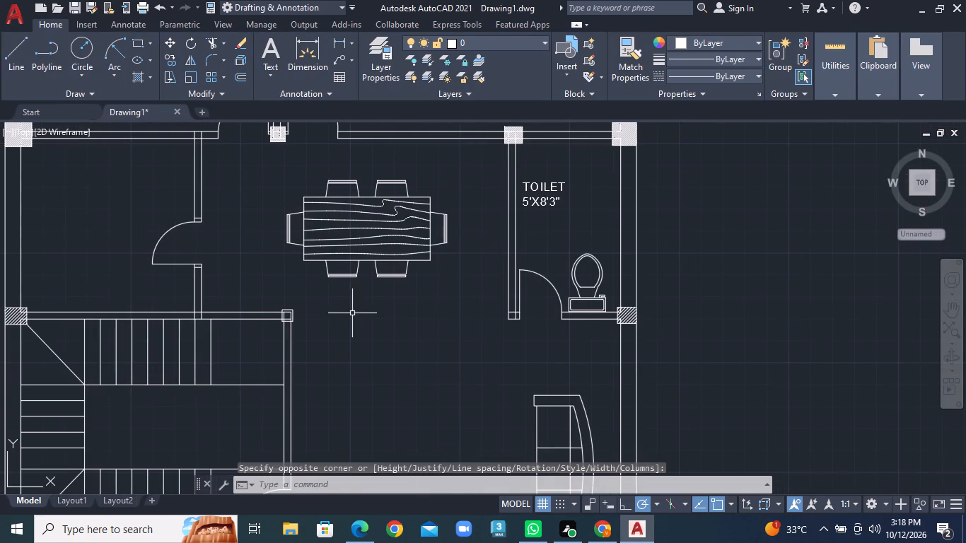
right_click(330, 317)
left_click(376, 64)
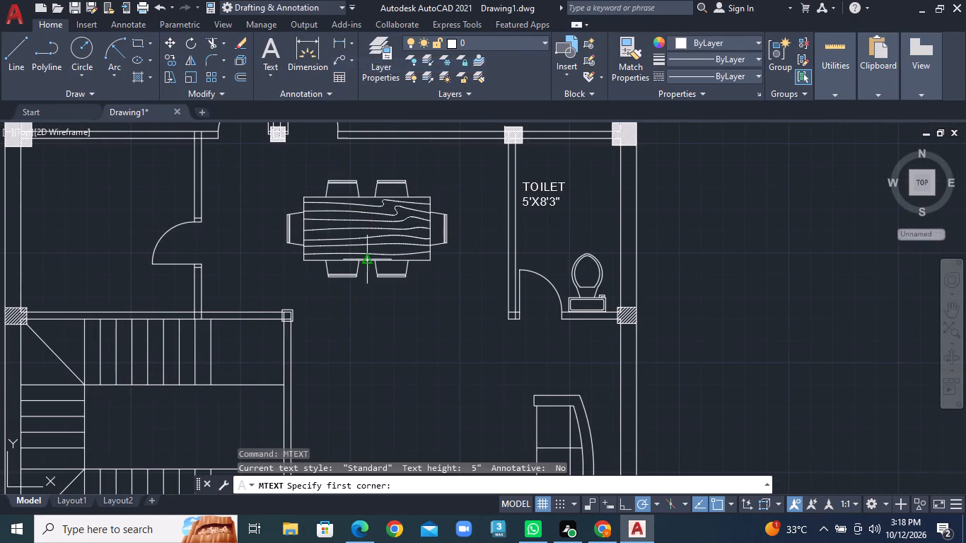
left_click(322, 305)
left_click(493, 353)
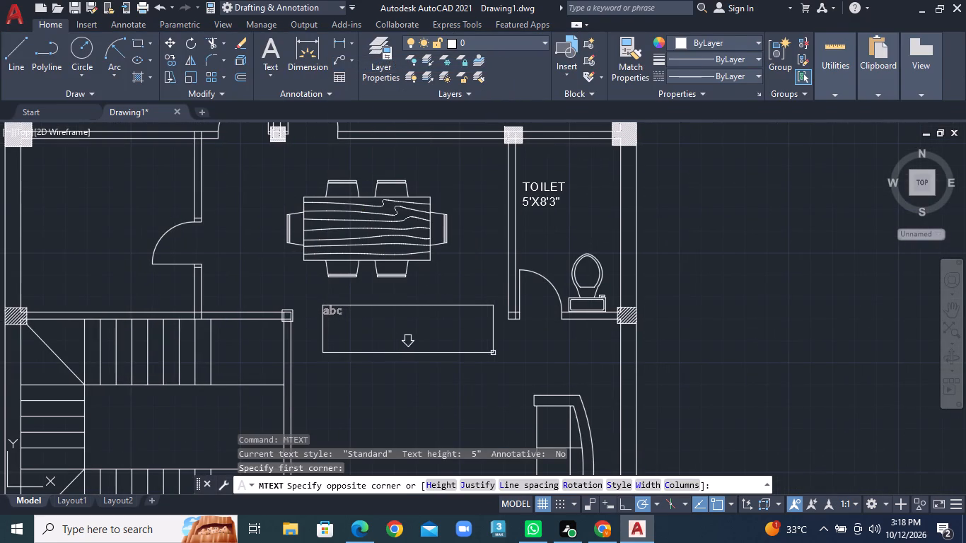
type("DINING")
key("space")
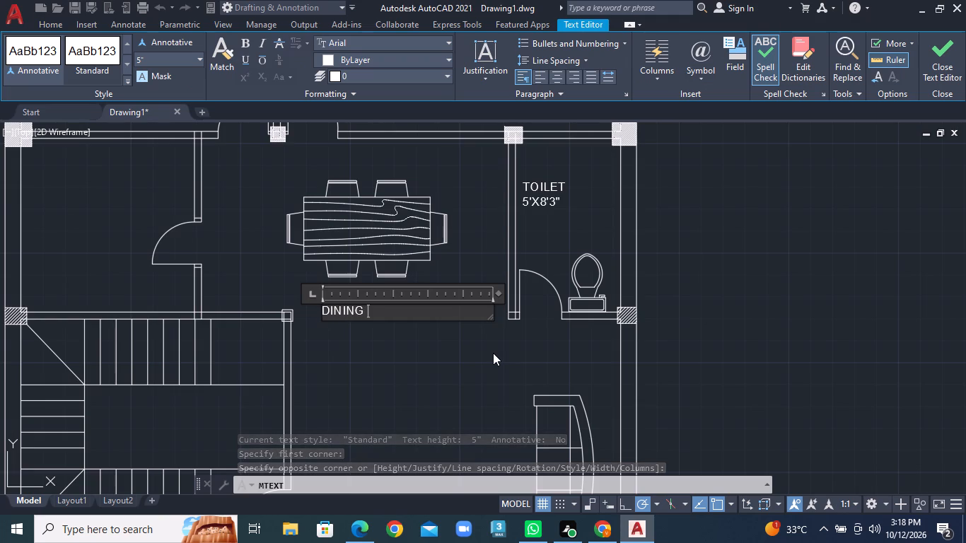
type("AREA")
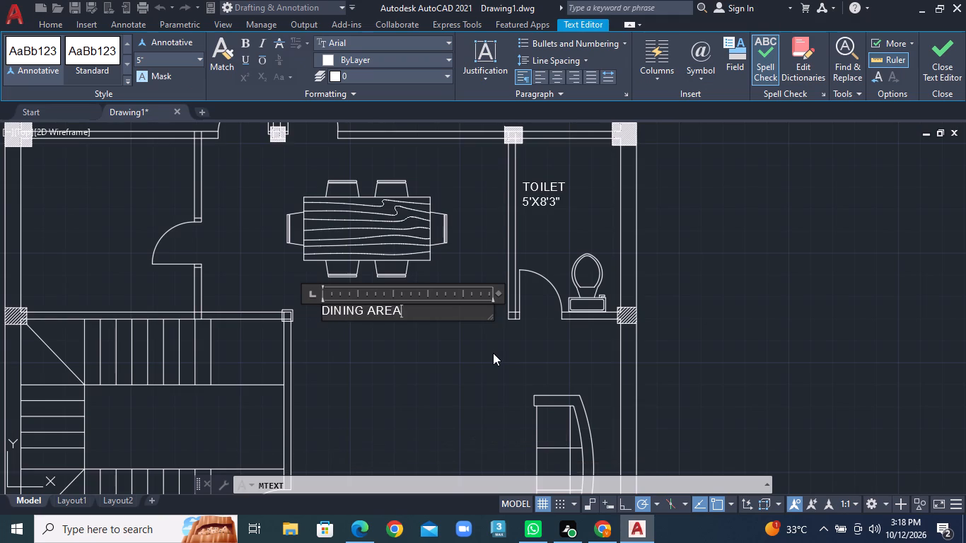
left_click(437, 388)
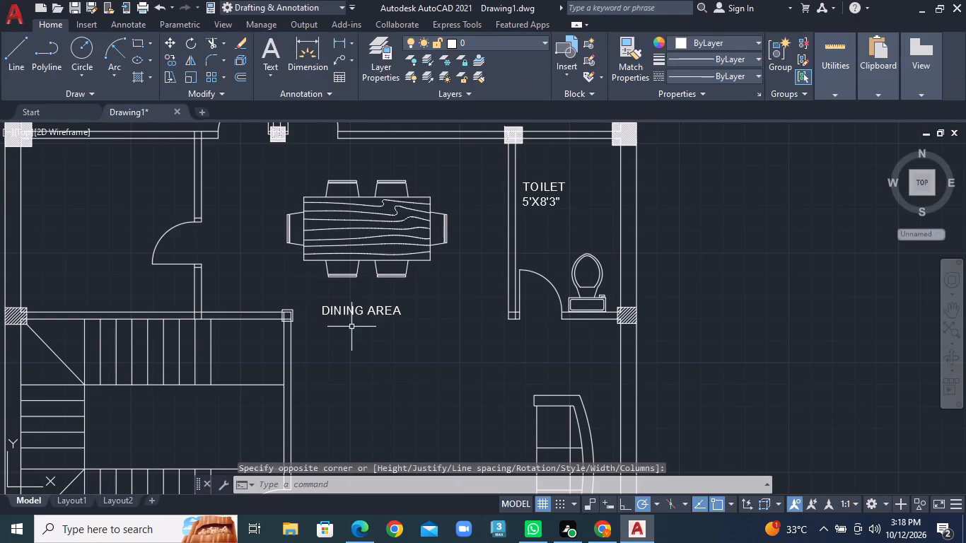
Draw an L-shaped counter edge in the small room above the staircase, about 6'-10" down from the top wall and across to the door-side wall.
scroll(349, 324, "down", 2)
middle_click_drag(351, 298, 491, 279)
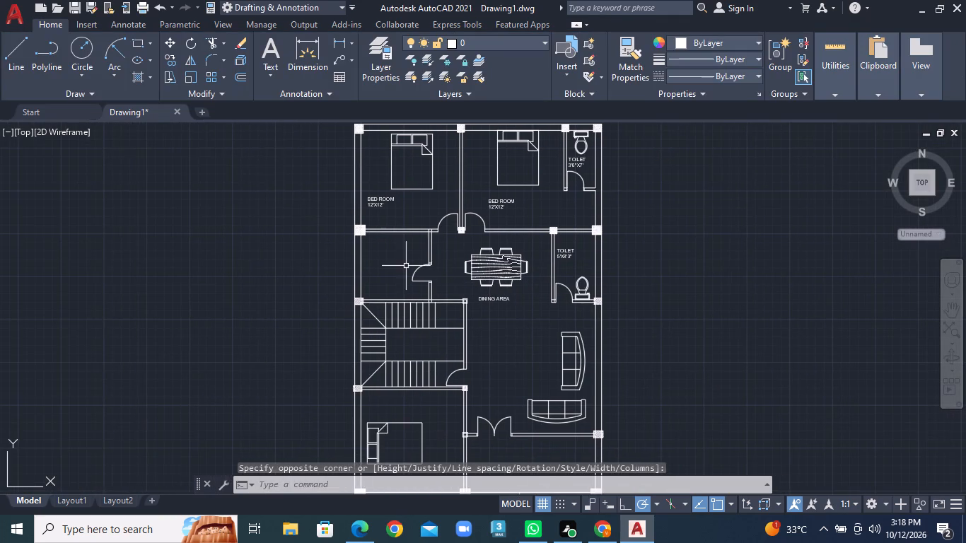
scroll(402, 264, "up", 2)
middle_click_drag(402, 288, 333, 272)
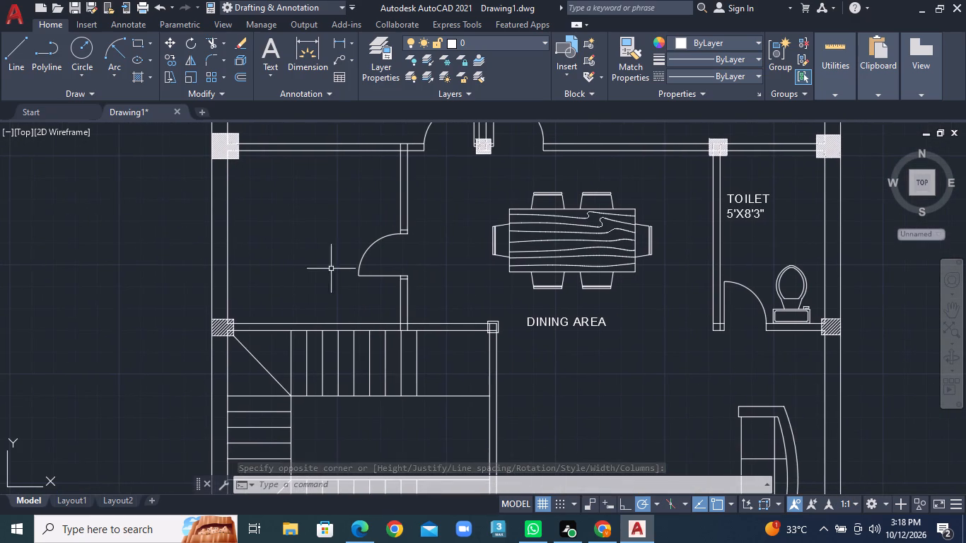
left_click(17, 62)
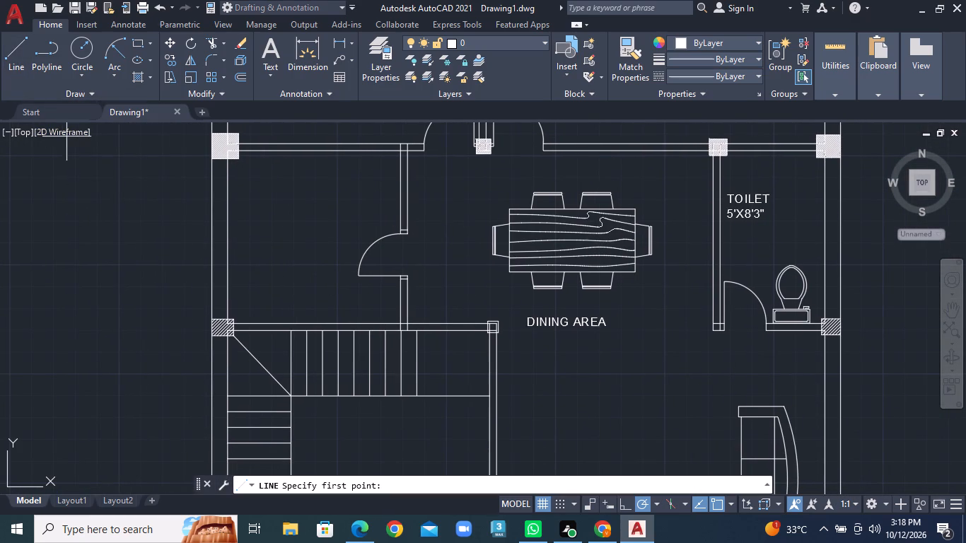
left_click(272, 152)
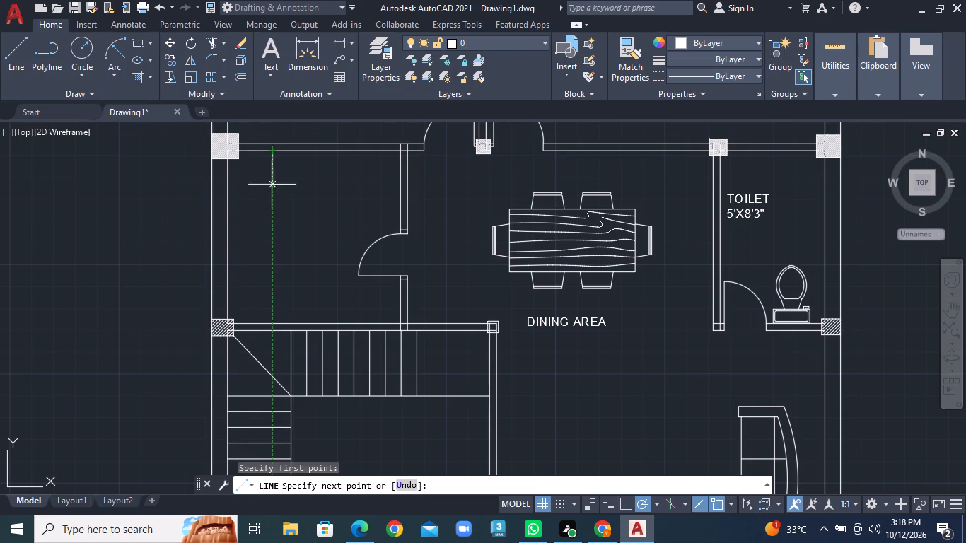
left_click(276, 291)
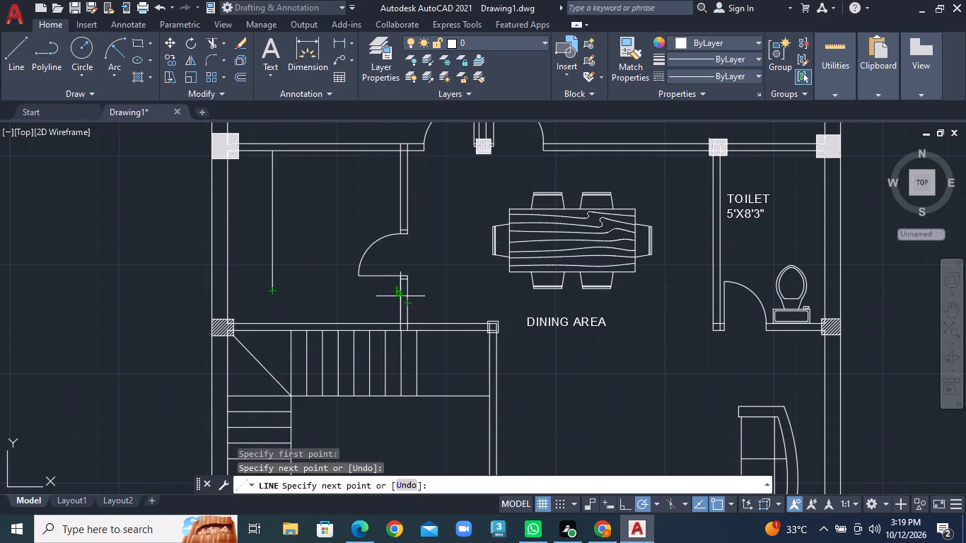
left_click(400, 295)
right_click(400, 295)
left_click(431, 303)
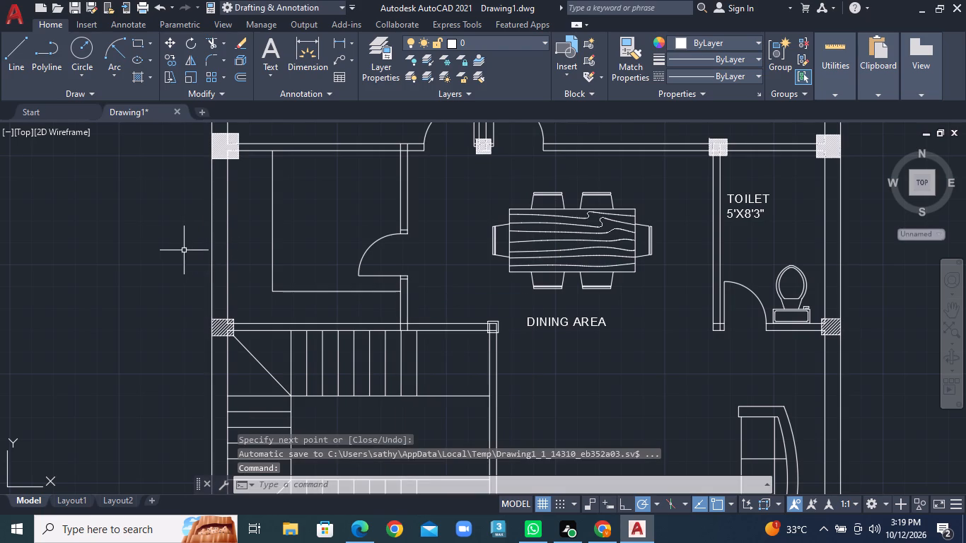
Hatch the L-shaped counter strip along the outer and staircase-side walls of the small room with diagonal lines.
type("HA")
key("space")
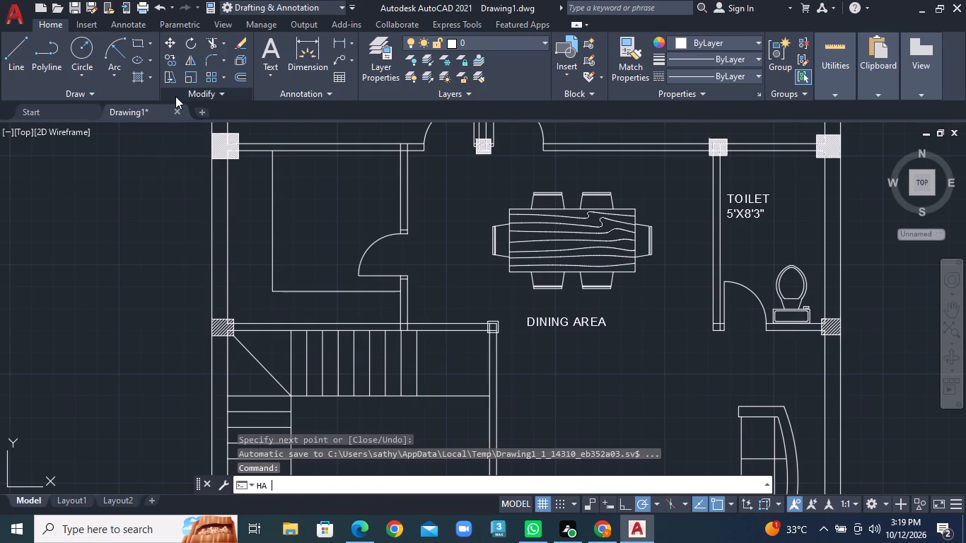
left_click(239, 51)
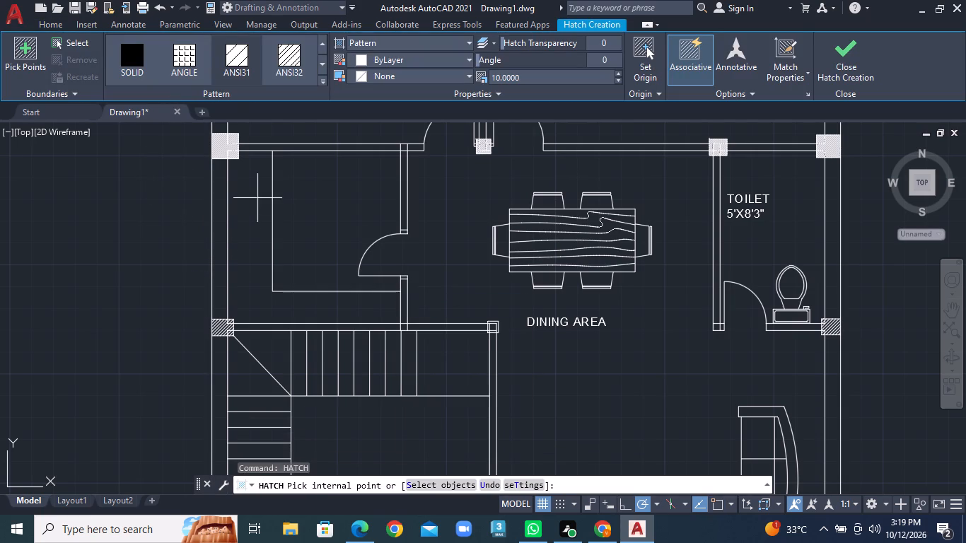
left_click(262, 225)
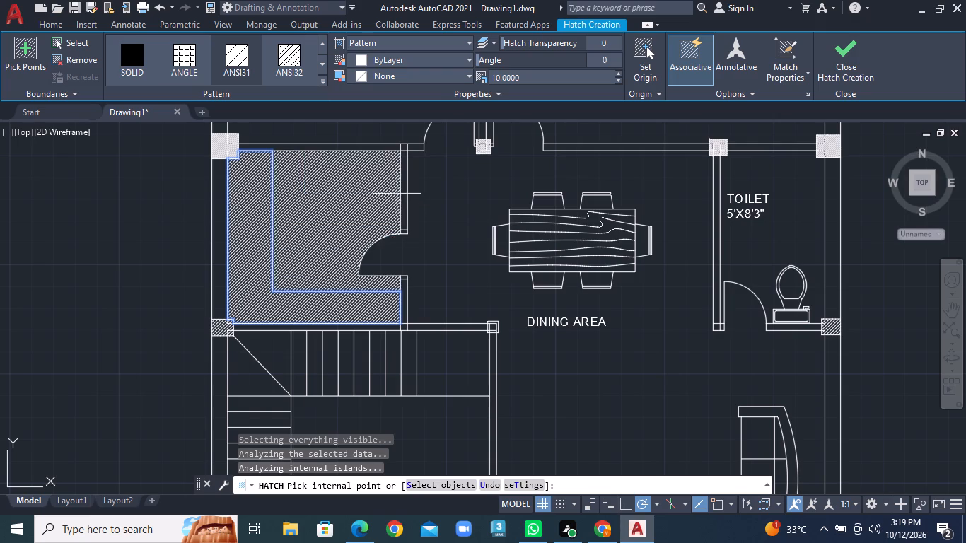
scroll(397, 203, "down", 1)
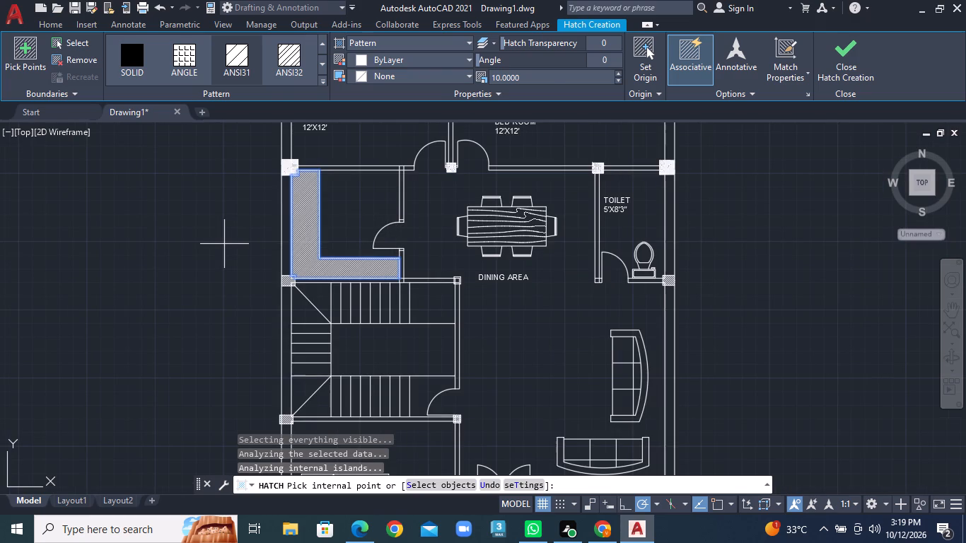
key("Escape")
Set the counter hatch's pattern scale to 39.
scroll(215, 245, "down", 2)
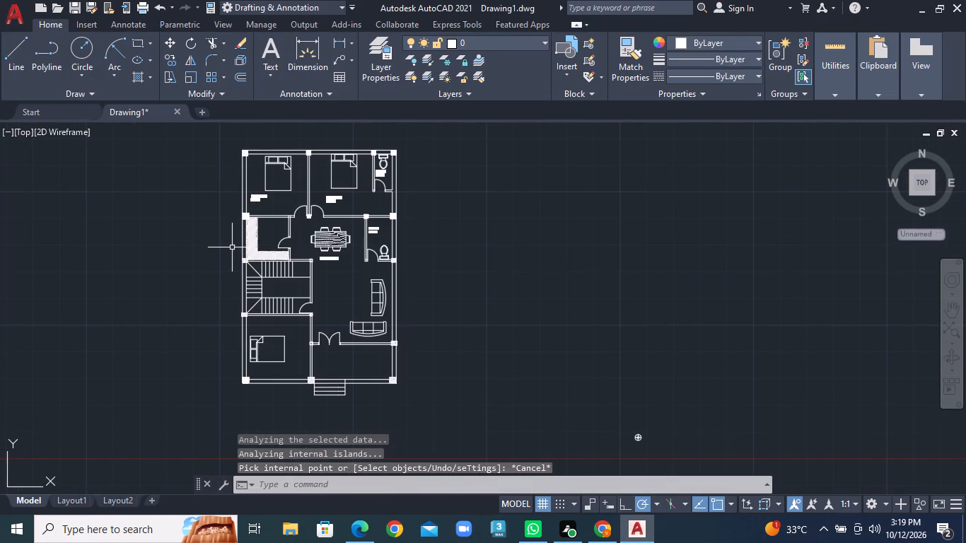
scroll(258, 231, "up", 3)
left_click(233, 237)
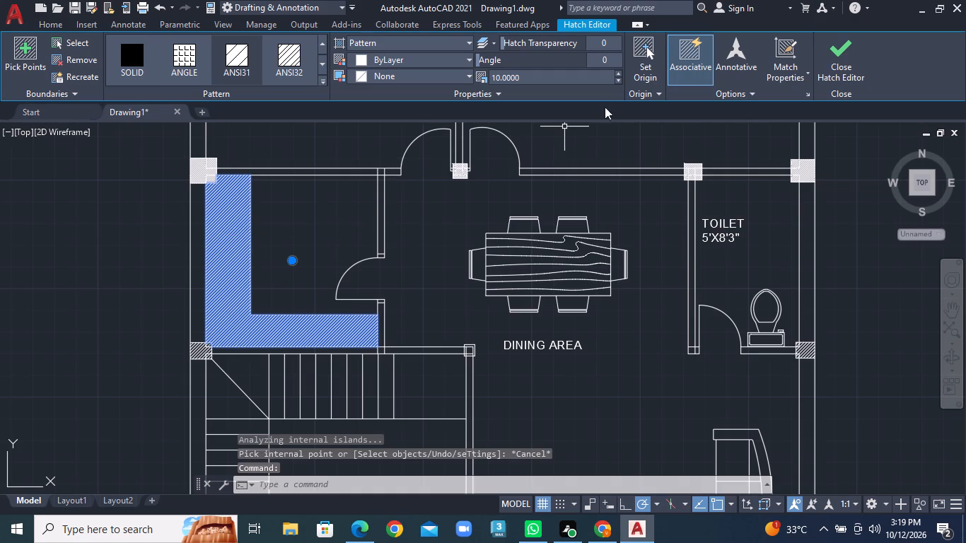
triple_click(619, 72)
triple_click(619, 72)
triple_click(619, 72)
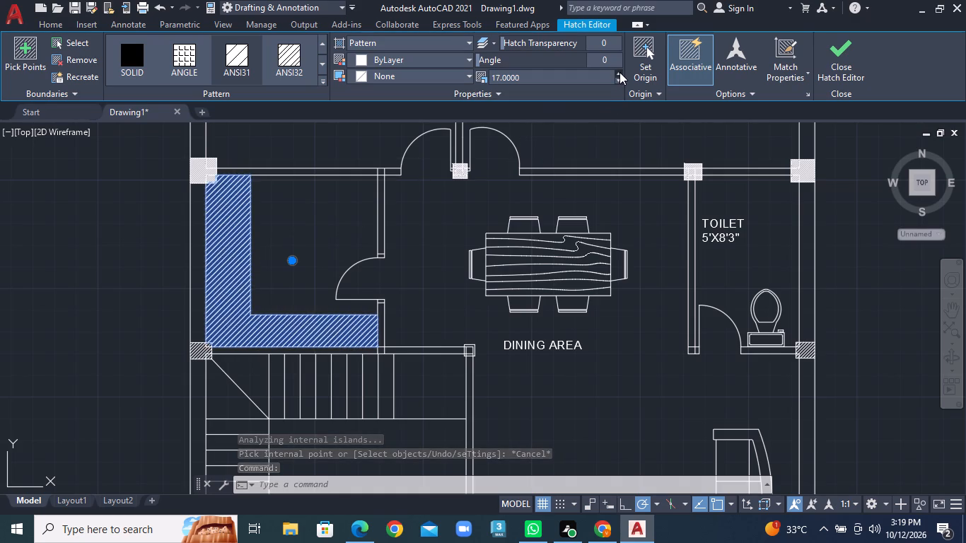
triple_click(619, 72)
triple_click(619, 72)
triple_click(619, 72)
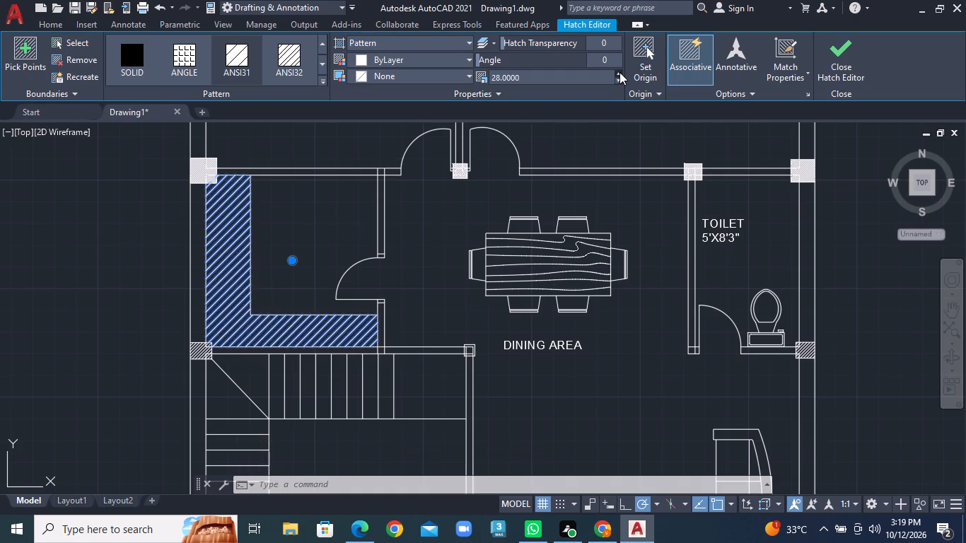
triple_click(619, 72)
triple_click(619, 72)
triple_click(619, 72)
double_click(619, 72)
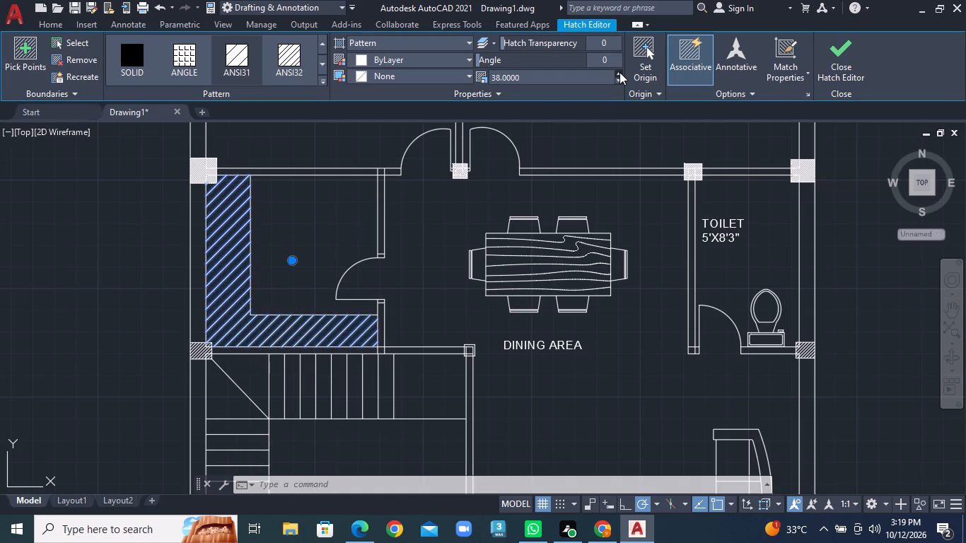
scroll(498, 306, "down", 2)
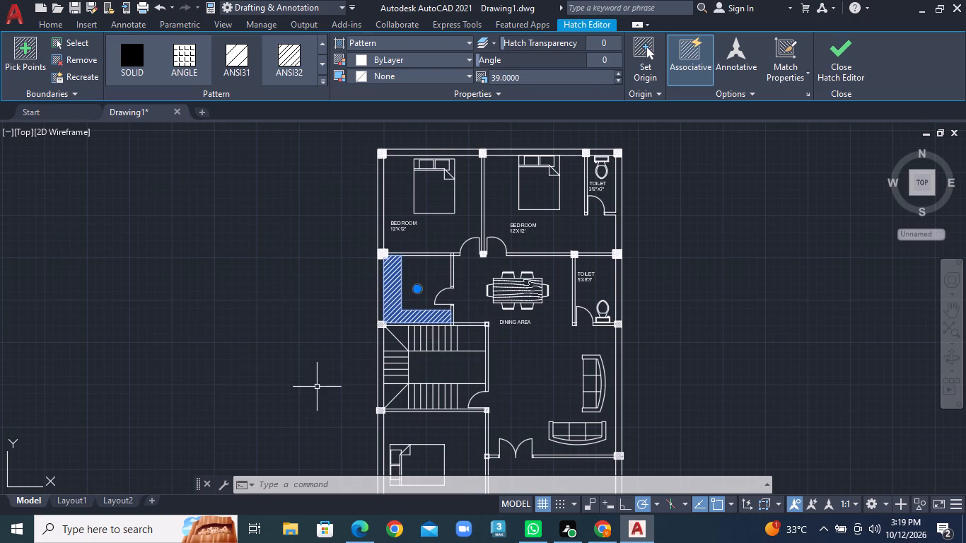
right_click(208, 404)
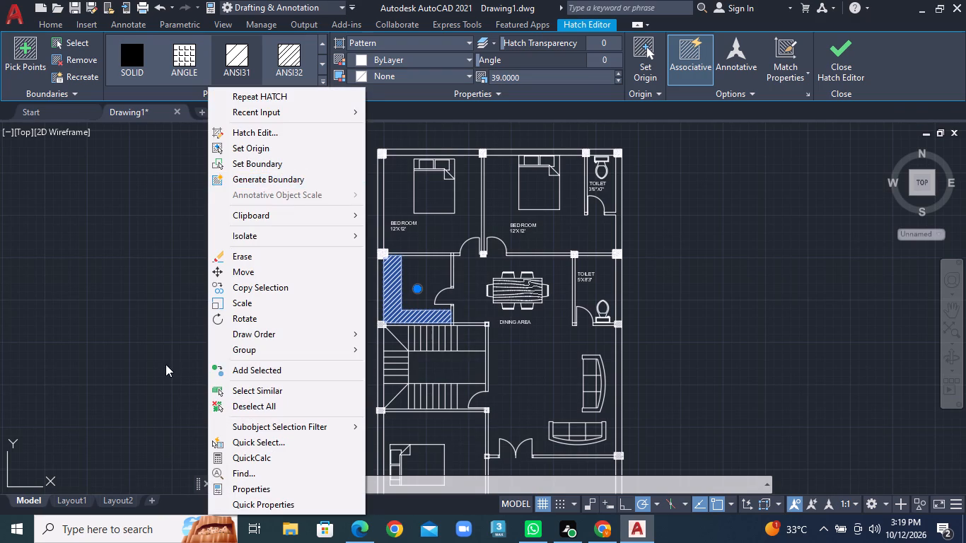
key("Escape")
scroll(279, 320, "down", 2)
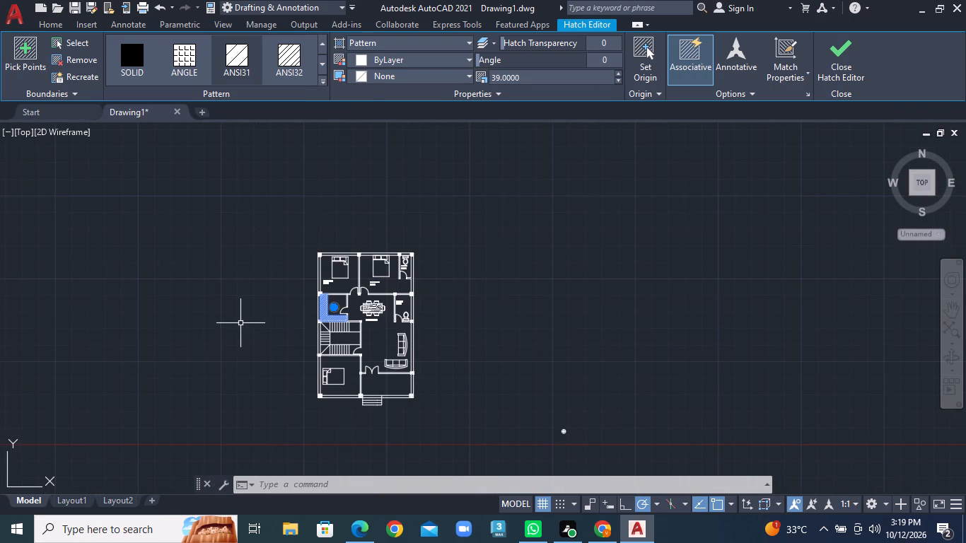
key("Escape")
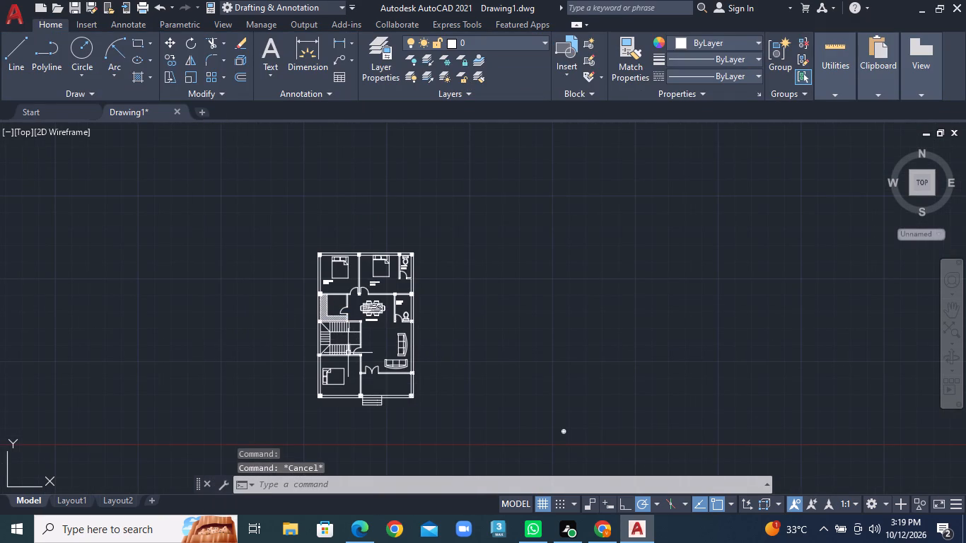
Move the BED ROOM label in the upper-left bedroom sideways so it sits centred beneath the bed.
scroll(348, 353, "up", 2)
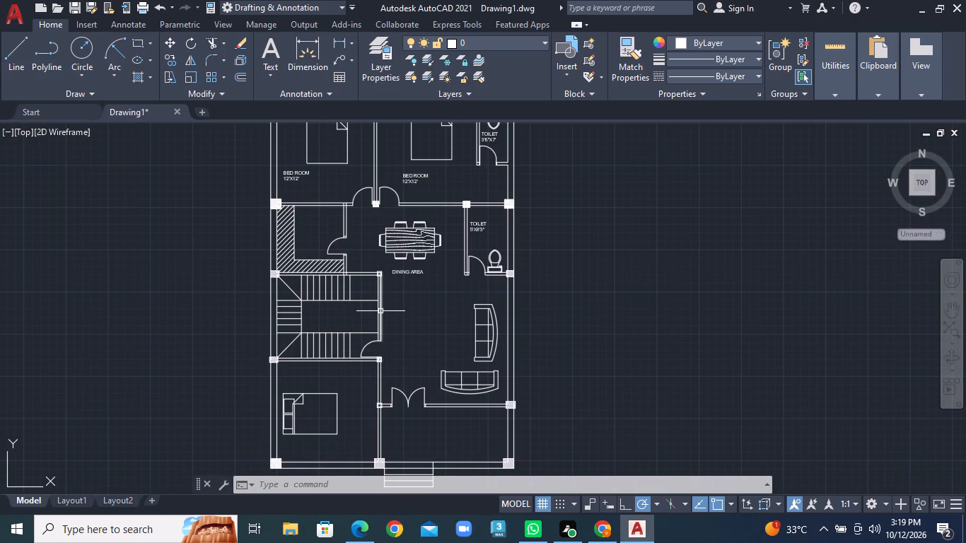
middle_click_drag(363, 225, 349, 305)
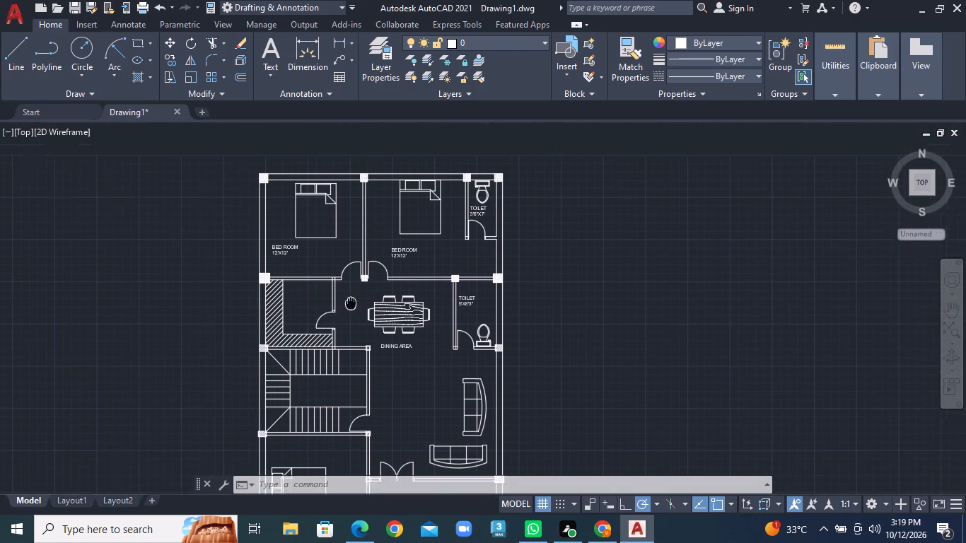
middle_click_drag(349, 305, 349, 307)
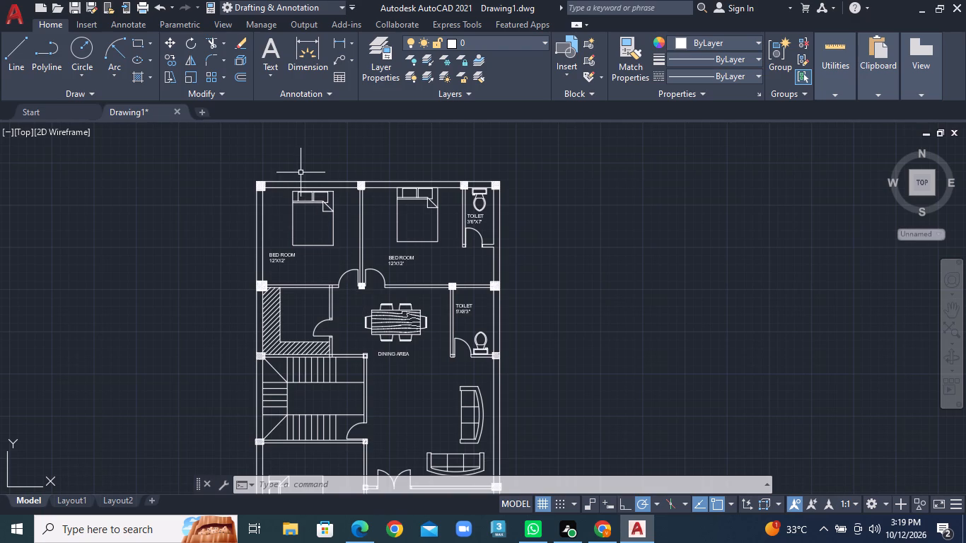
left_click(283, 262)
right_click(283, 262)
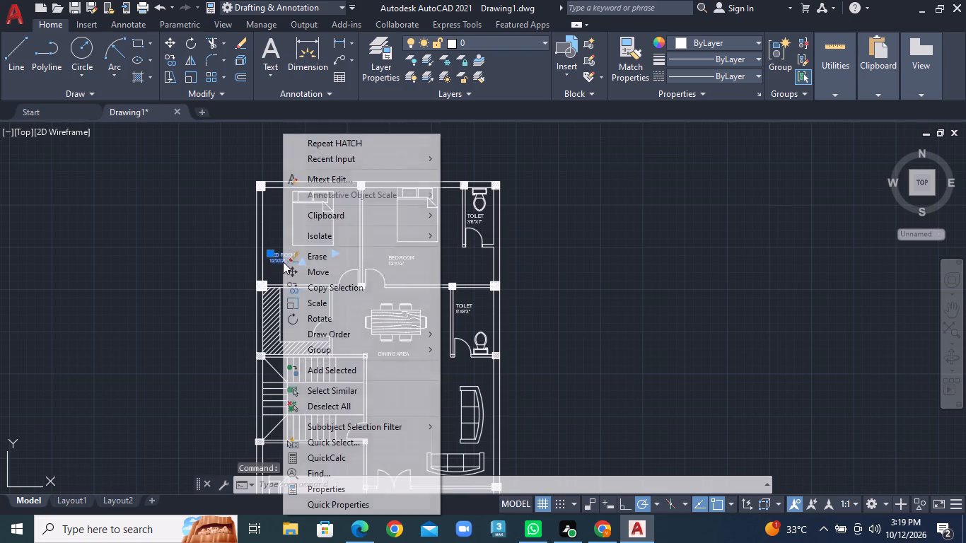
left_click(322, 274)
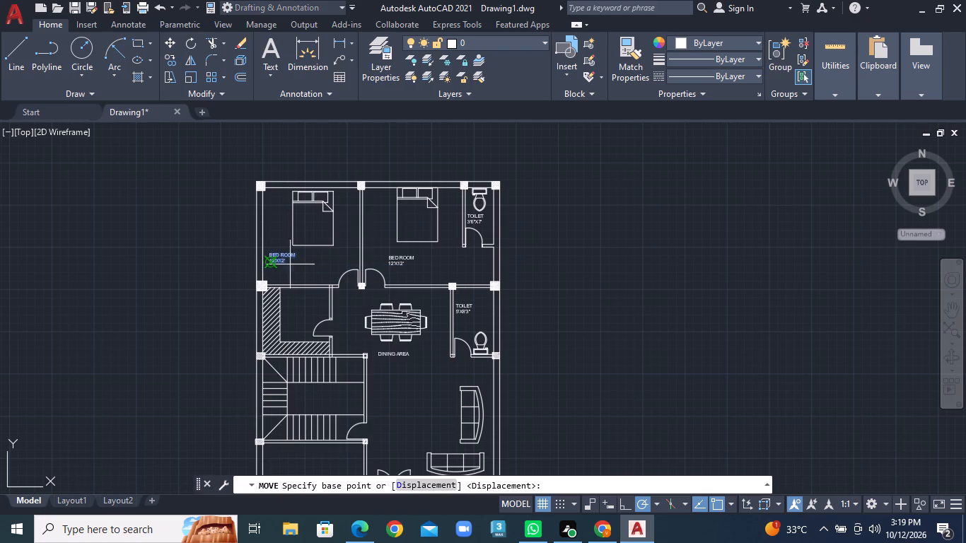
left_click(284, 262)
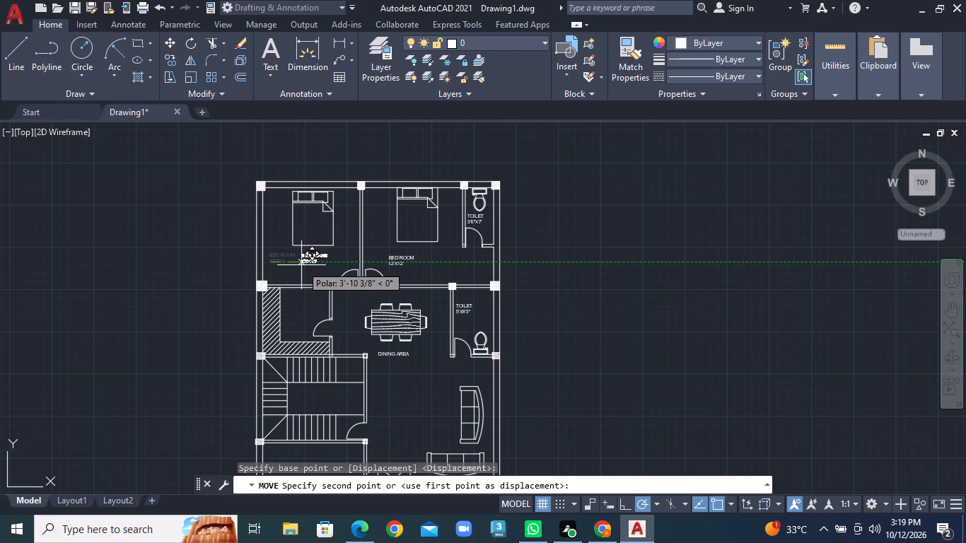
left_click(298, 265)
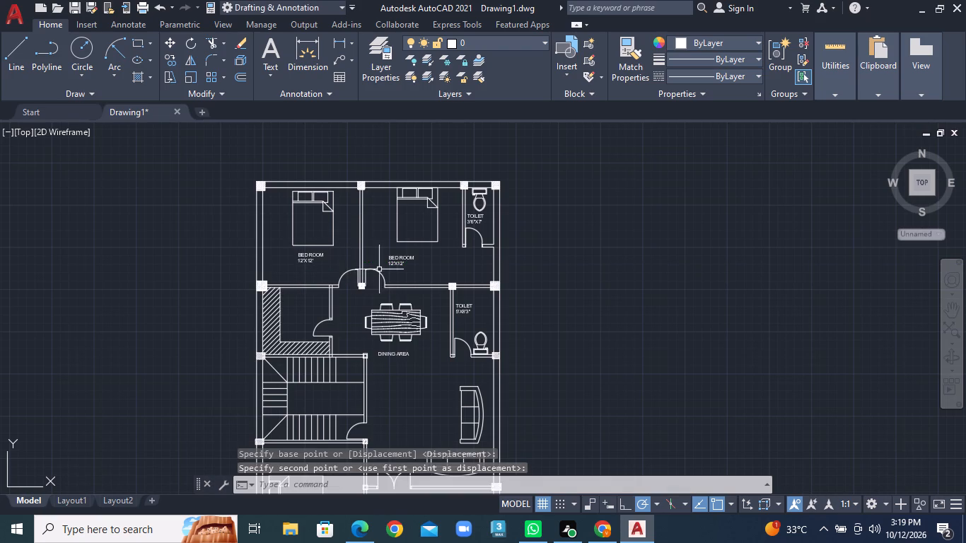
Move the BED ROOM label in the upper-right bedroom slightly right so it sits centred beneath the bed.
left_click(402, 264)
right_click(402, 264)
left_click(433, 271)
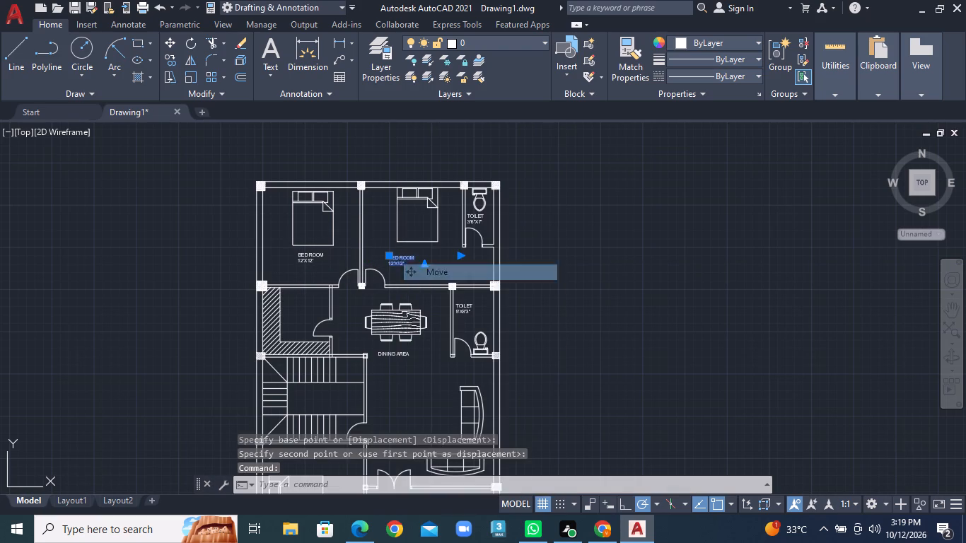
left_click(406, 258)
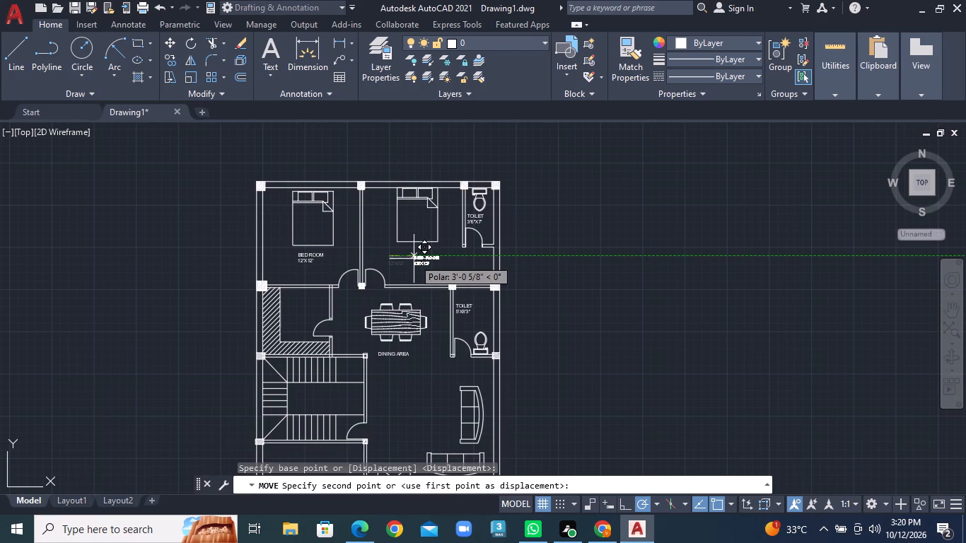
left_click(405, 259)
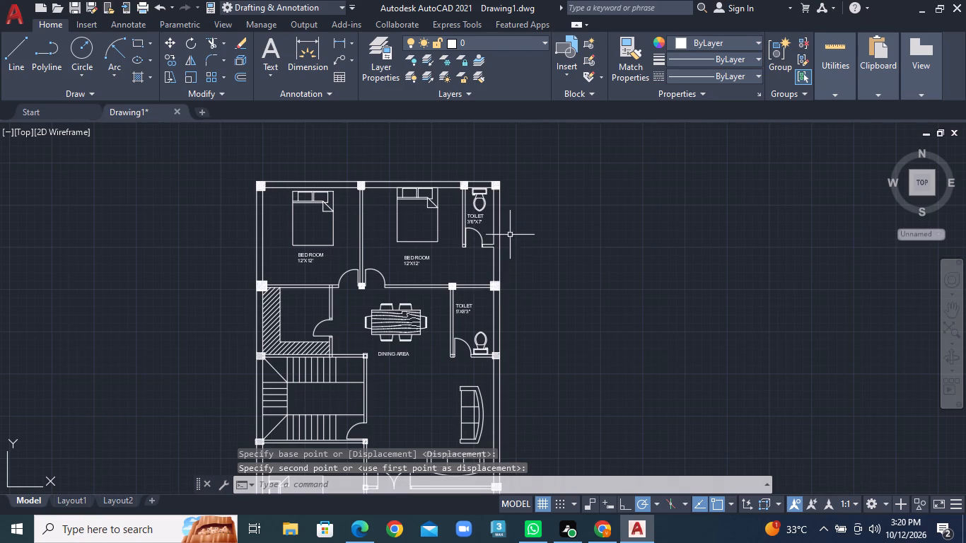
Move the TOILET 3'6"X7' label in the attached toilet slightly right so it sits beneath the WC.
scroll(505, 206, "up", 2)
left_click(435, 232)
right_click(435, 232)
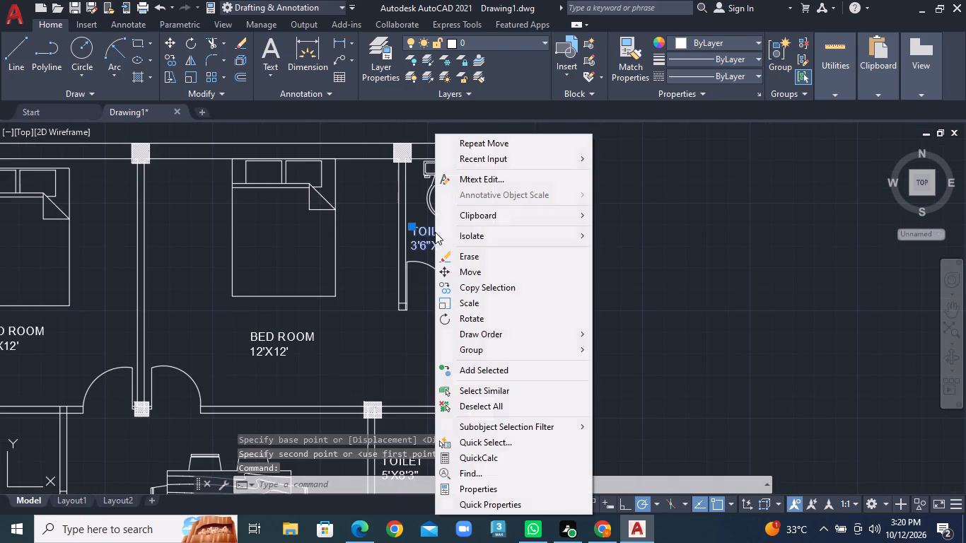
left_click(464, 271)
left_click(433, 246)
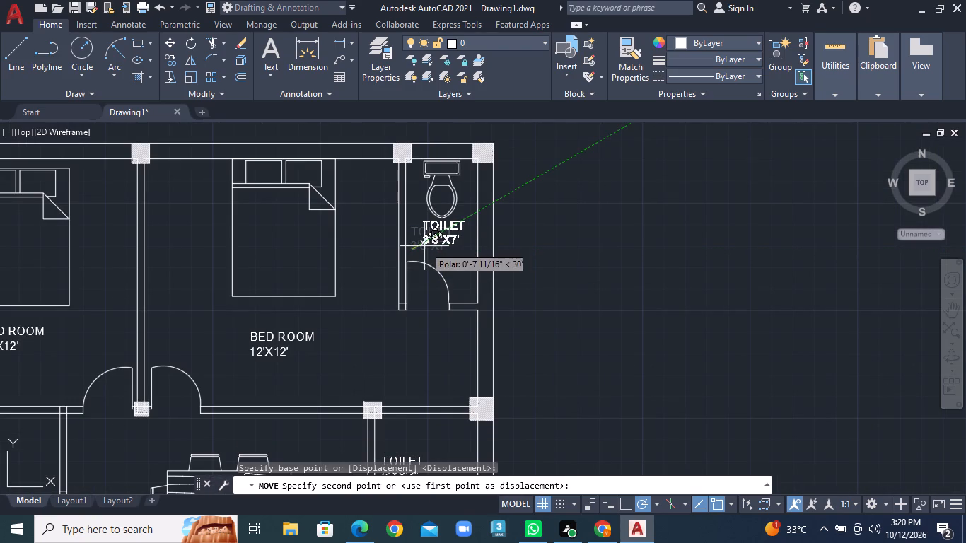
left_click(425, 250)
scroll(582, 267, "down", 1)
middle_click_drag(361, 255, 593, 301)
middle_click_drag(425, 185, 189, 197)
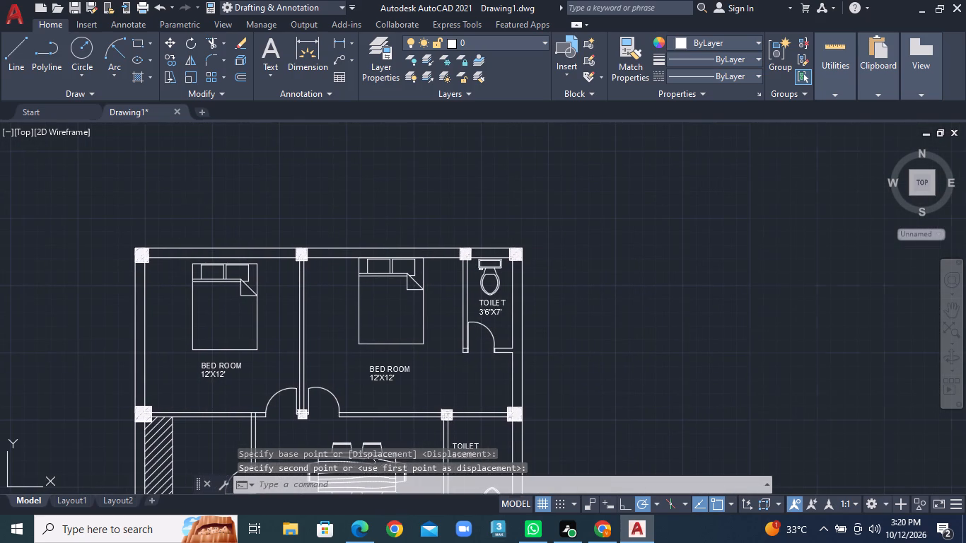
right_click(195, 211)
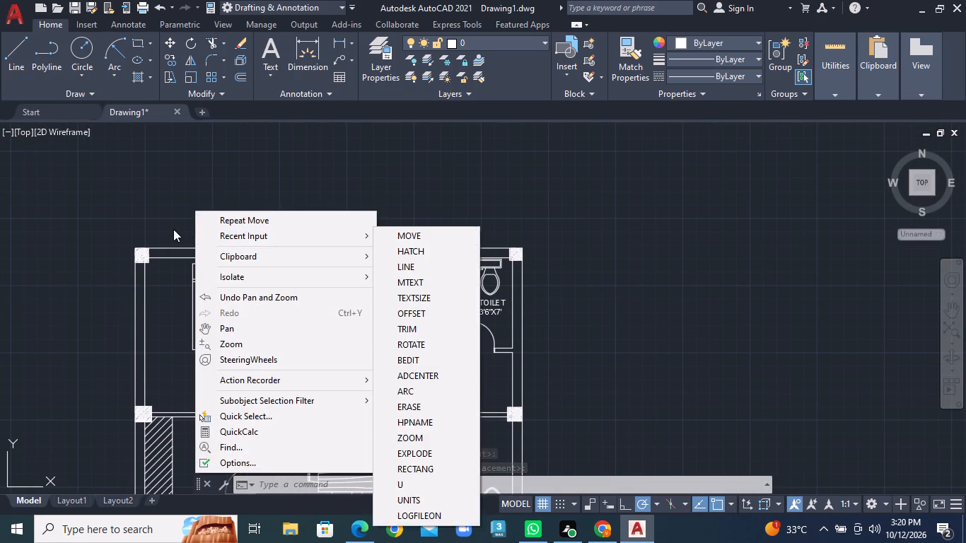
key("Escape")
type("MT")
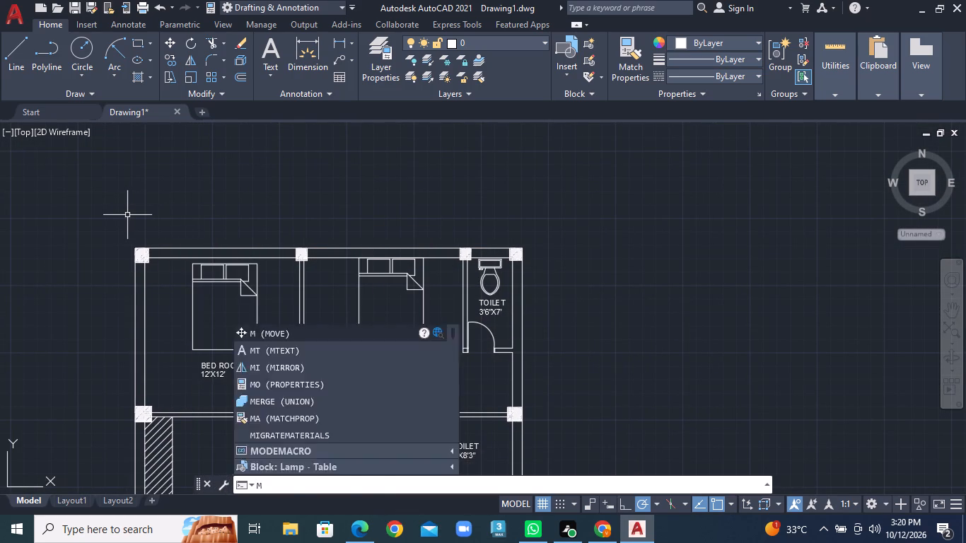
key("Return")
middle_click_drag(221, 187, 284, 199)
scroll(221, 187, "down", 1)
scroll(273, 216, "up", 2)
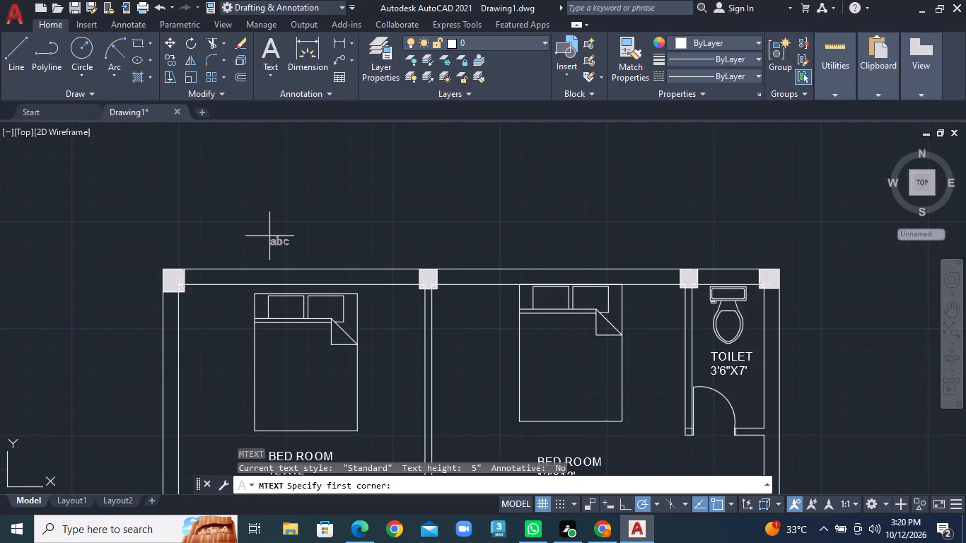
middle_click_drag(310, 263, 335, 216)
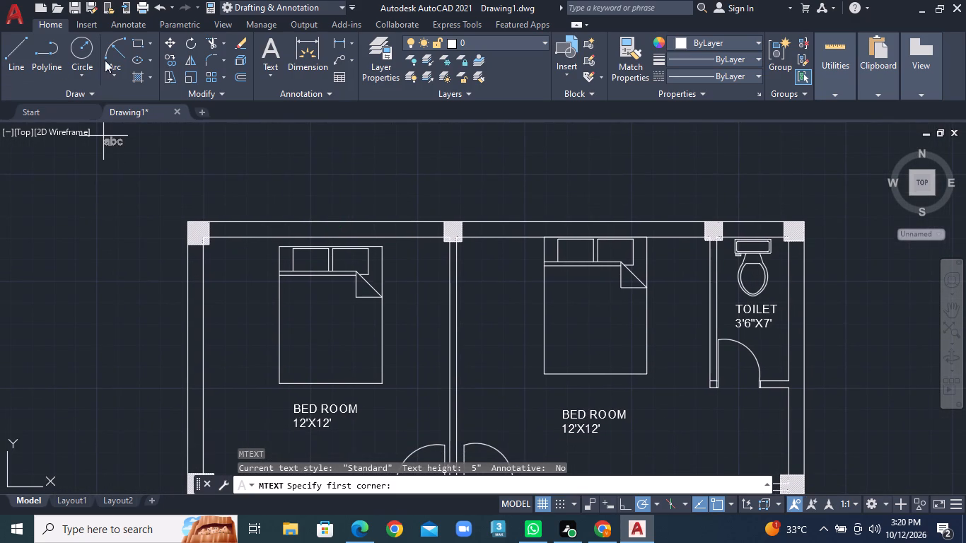
Draw a 2' by 9" rectangle within the top outer wall of the upper-left bedroom, starting in line with the bed's left edge.
left_click(151, 40)
left_click(161, 70)
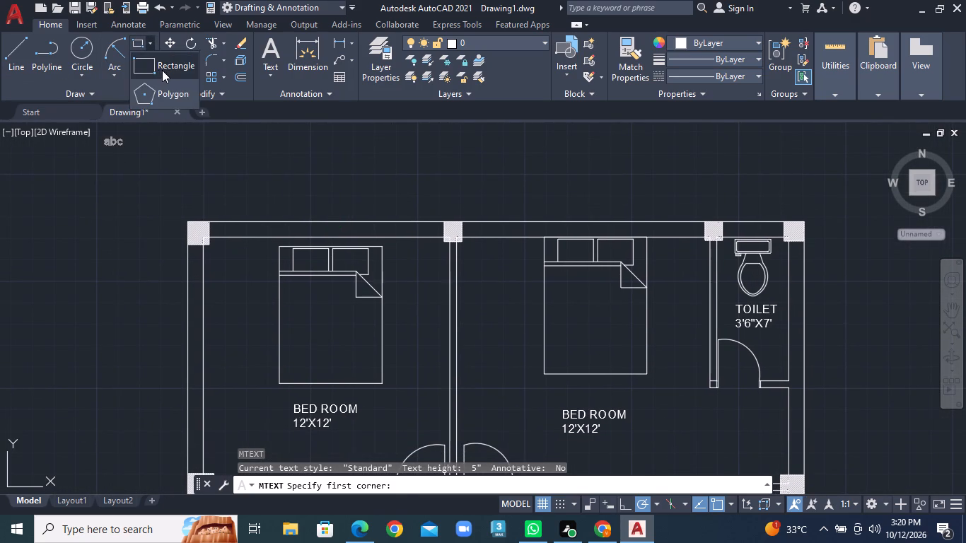
left_click(278, 222)
right_click(351, 238)
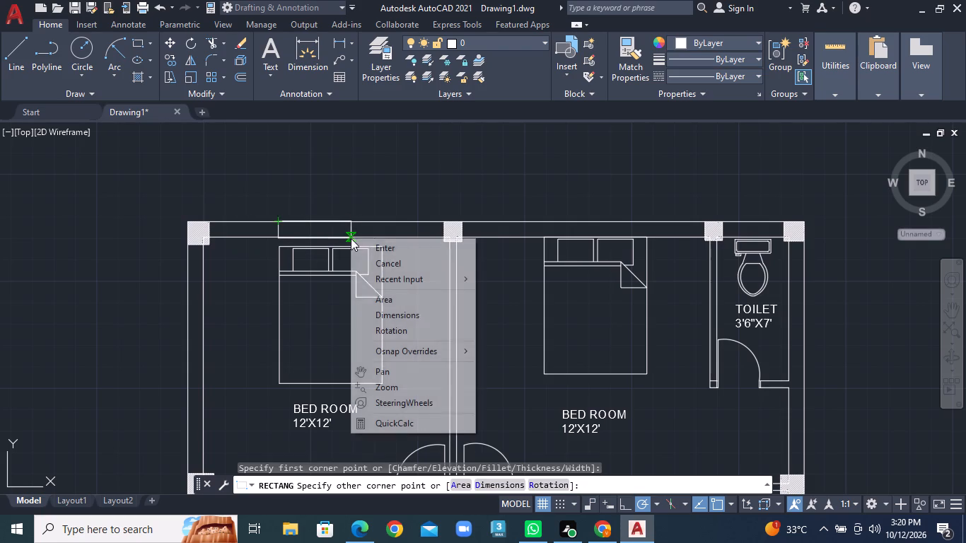
left_click(393, 312)
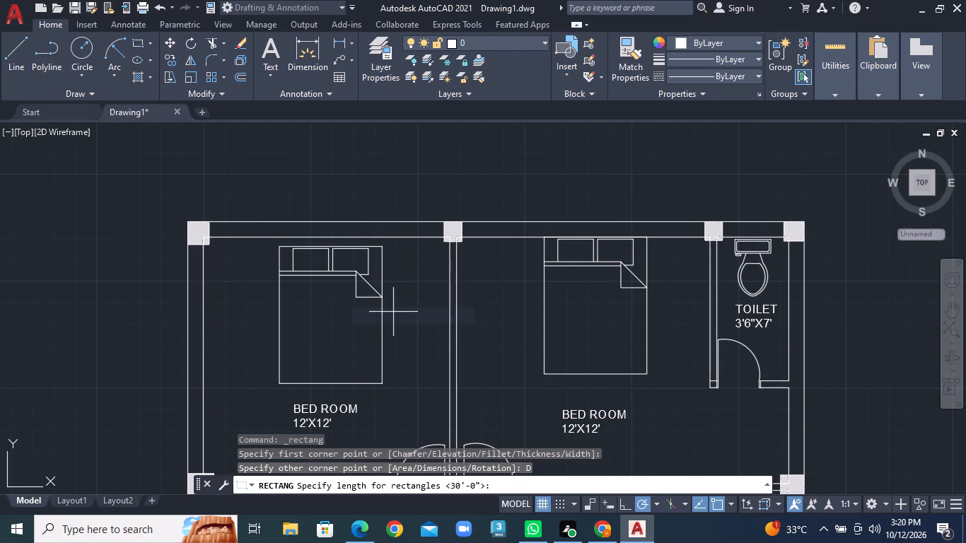
type("2'")
key("Return")
type("9\"")
key("Return")
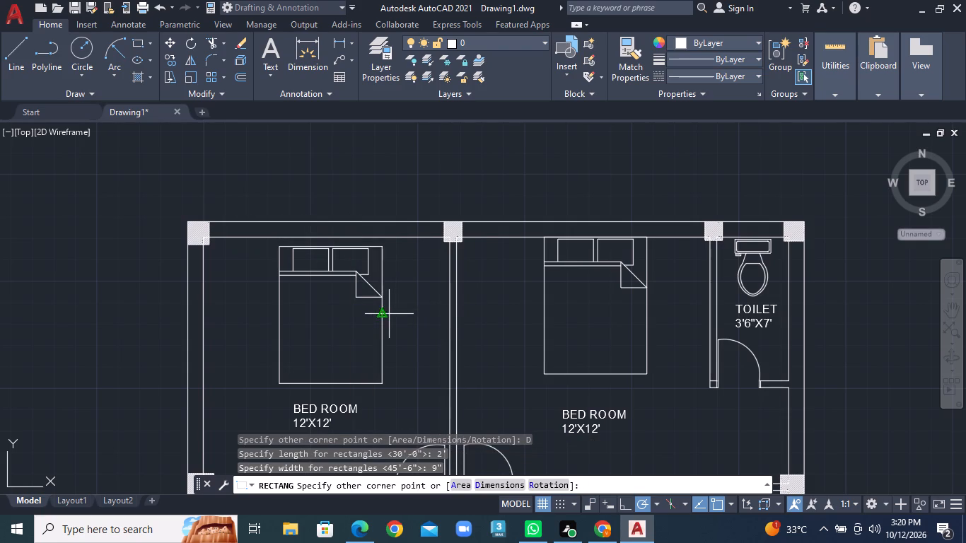
left_click(419, 247)
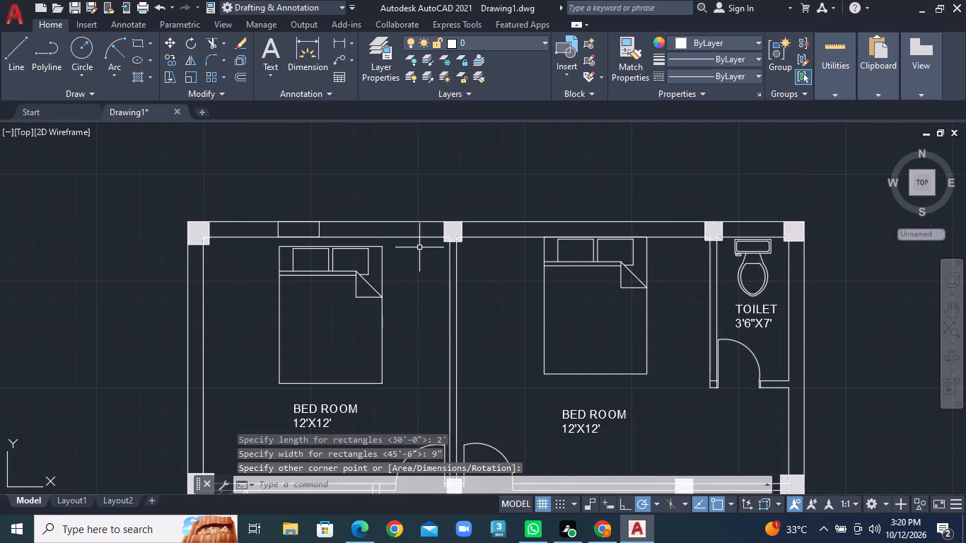
Draw a 2' by 9" rectangle within the top outer wall of the upper-right bedroom, starting just right of the bed's left edge.
middle_click_drag(506, 246, 454, 242)
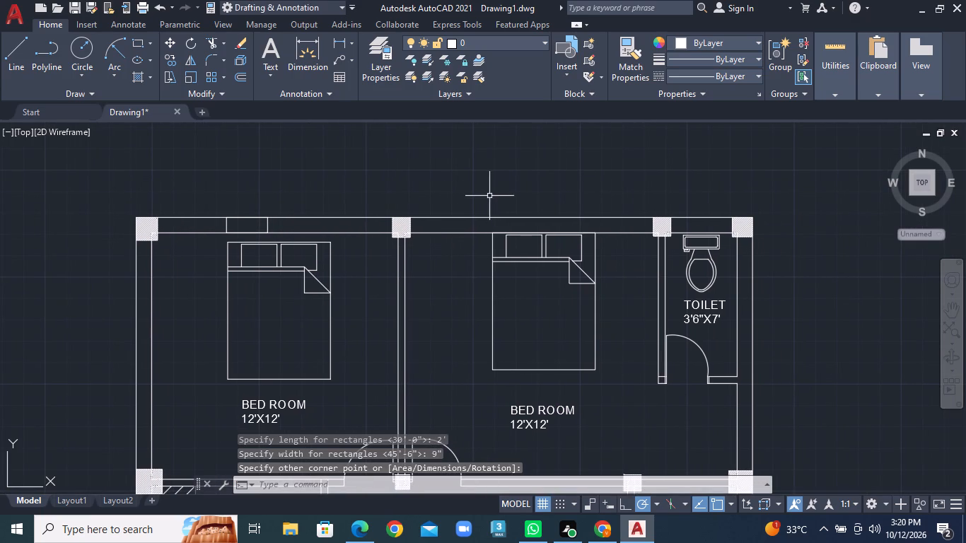
right_click(436, 296)
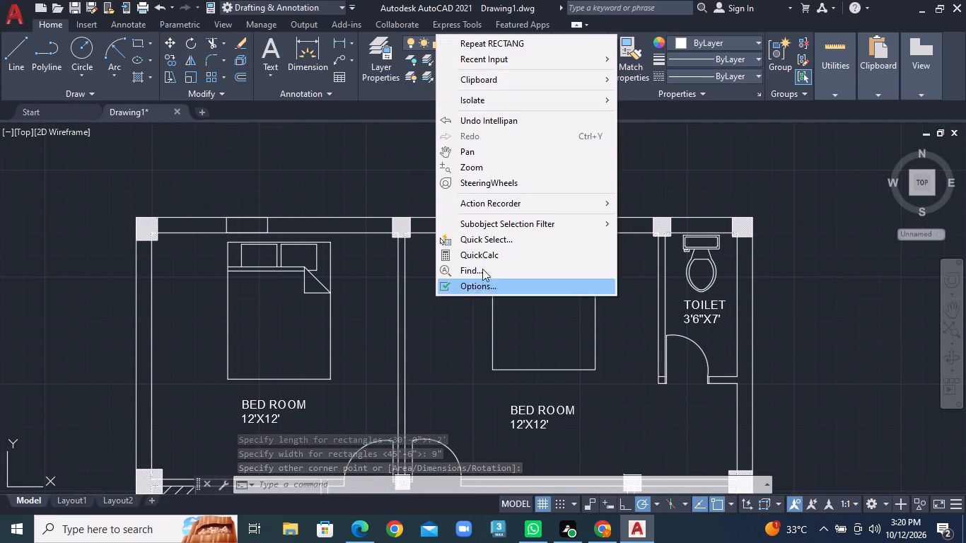
left_click(490, 42)
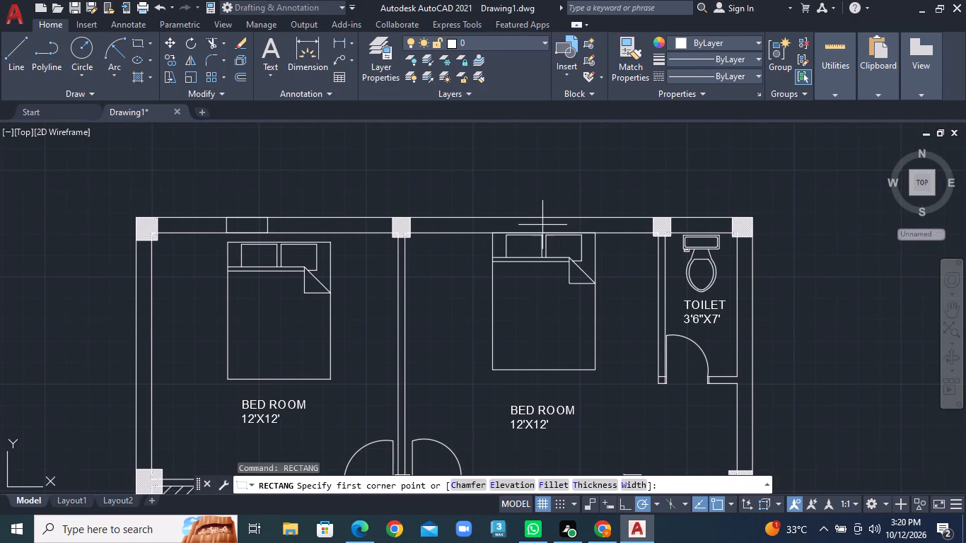
scroll(530, 221, "up", 2)
scroll(530, 221, "down", 1)
scroll(530, 221, "up", 3)
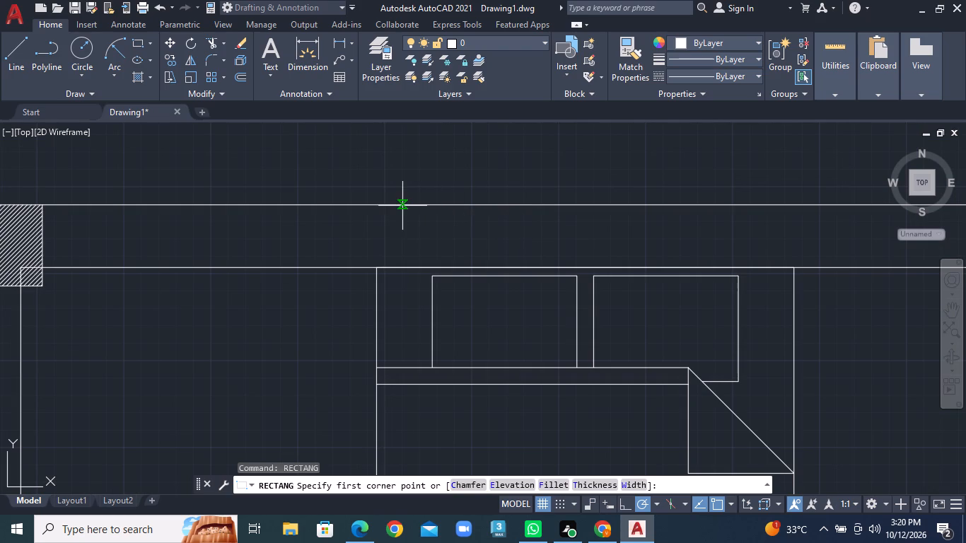
left_click(402, 206)
right_click(500, 247)
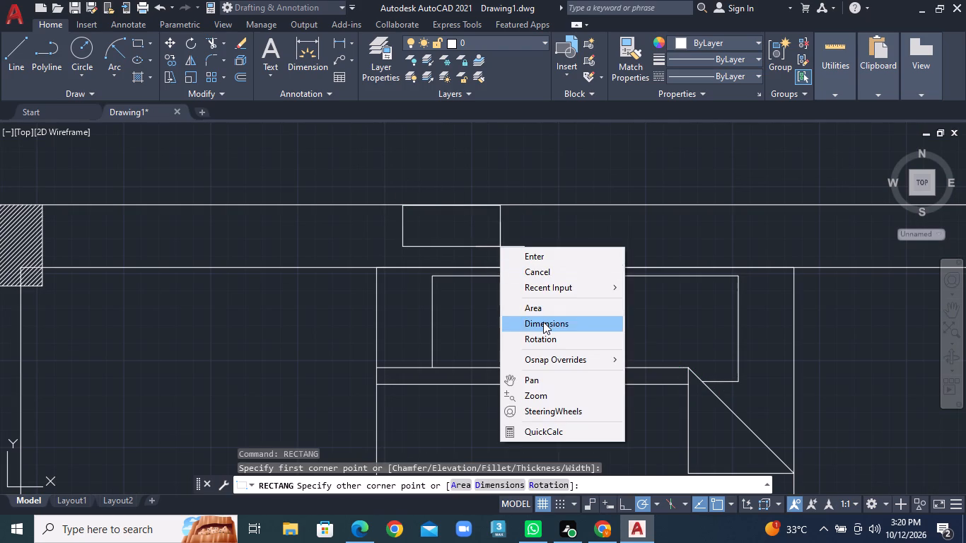
left_click(543, 322)
key("1")
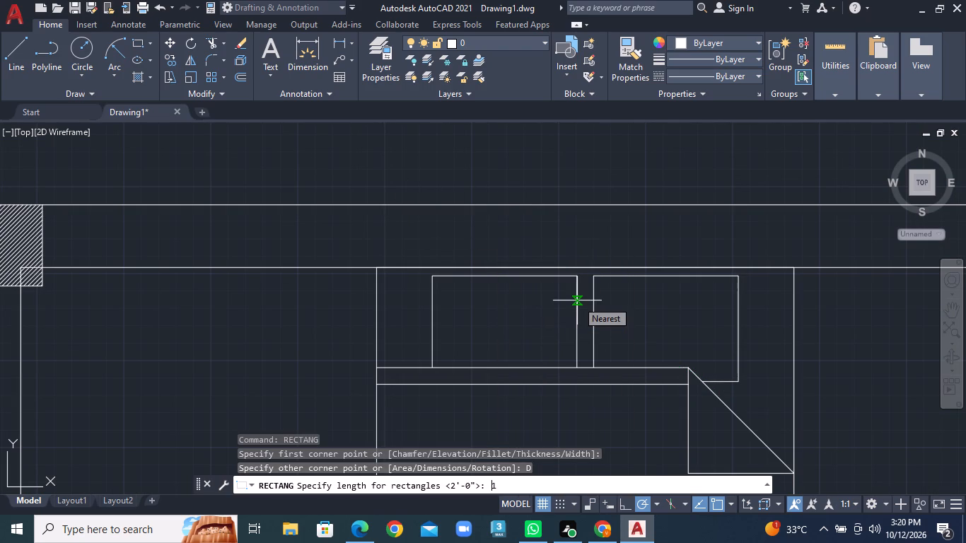
key("BackSpace")
type("2'")
key("Return")
type("9\"")
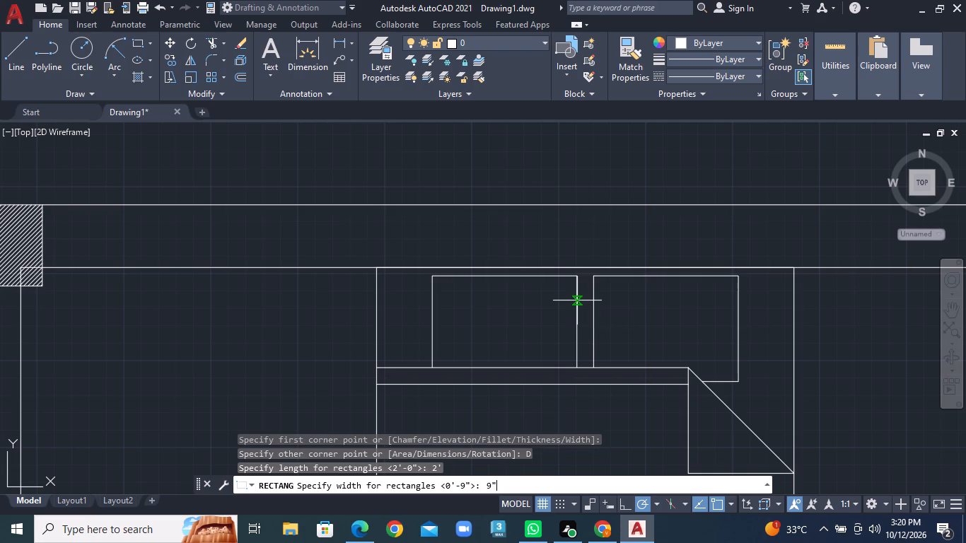
key("Return")
left_click(577, 300)
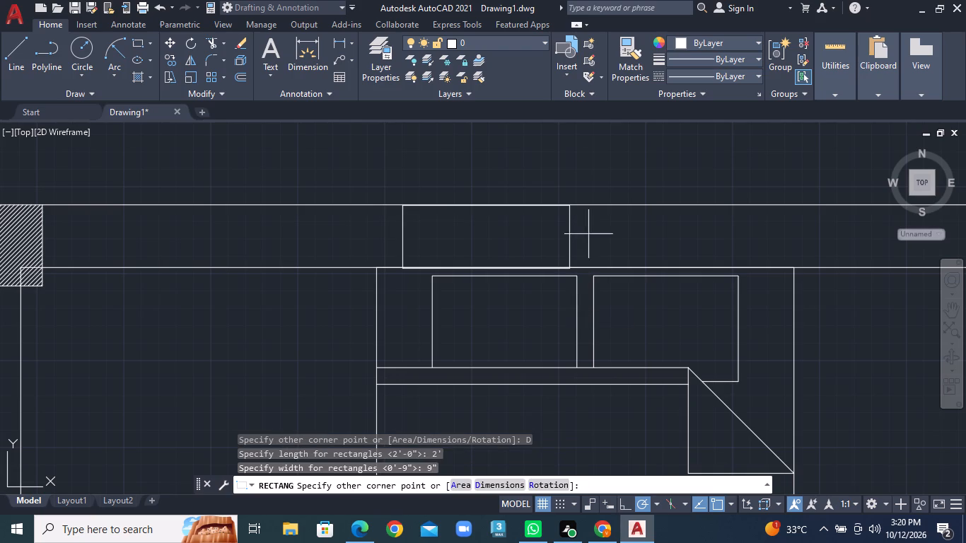
left_click(593, 225)
Draw a 2' by 9" rectangle within the top outer wall behind the attached toilet's WC, between the two hatched columns.
scroll(595, 225, "down", 3)
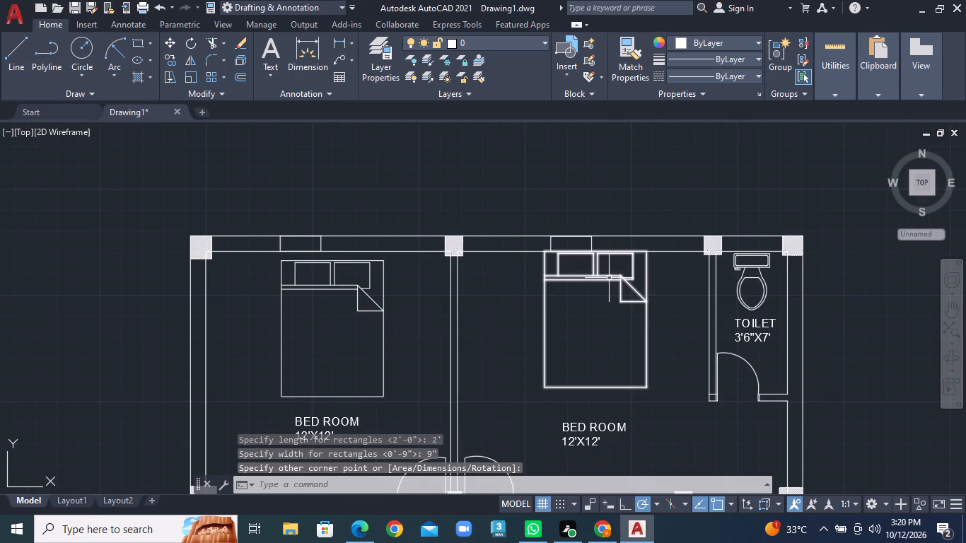
scroll(729, 233, "up", 2)
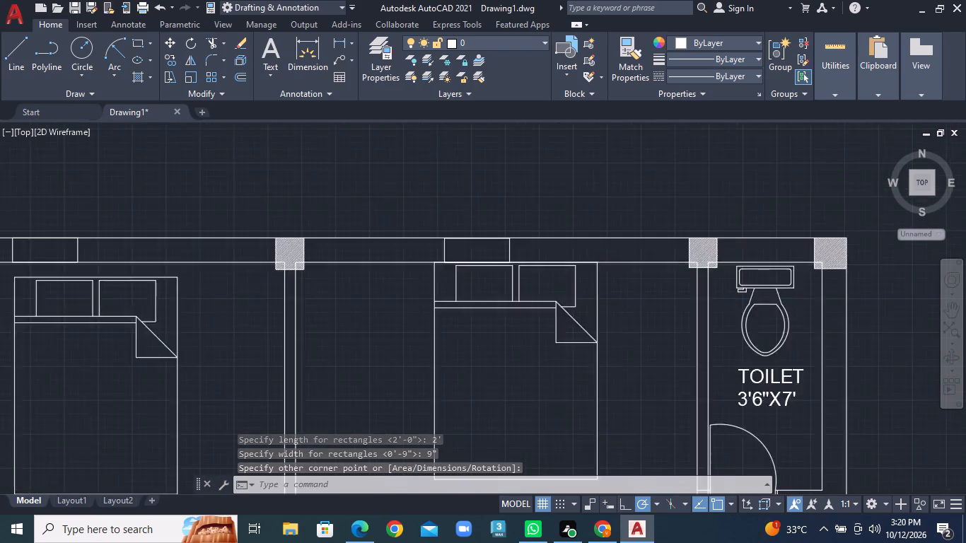
scroll(747, 258, "up", 1)
middle_click_drag(747, 258, 355, 246)
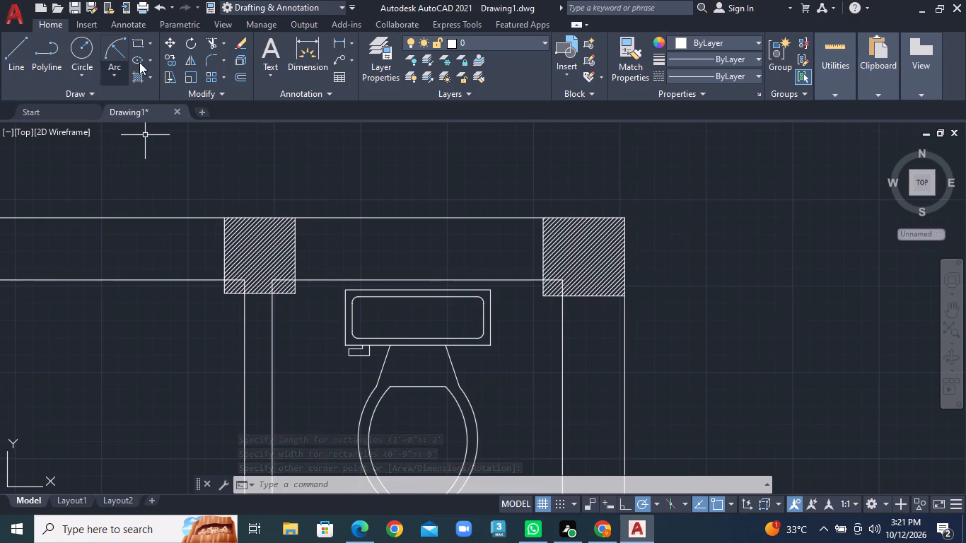
left_click(151, 43)
left_click(157, 64)
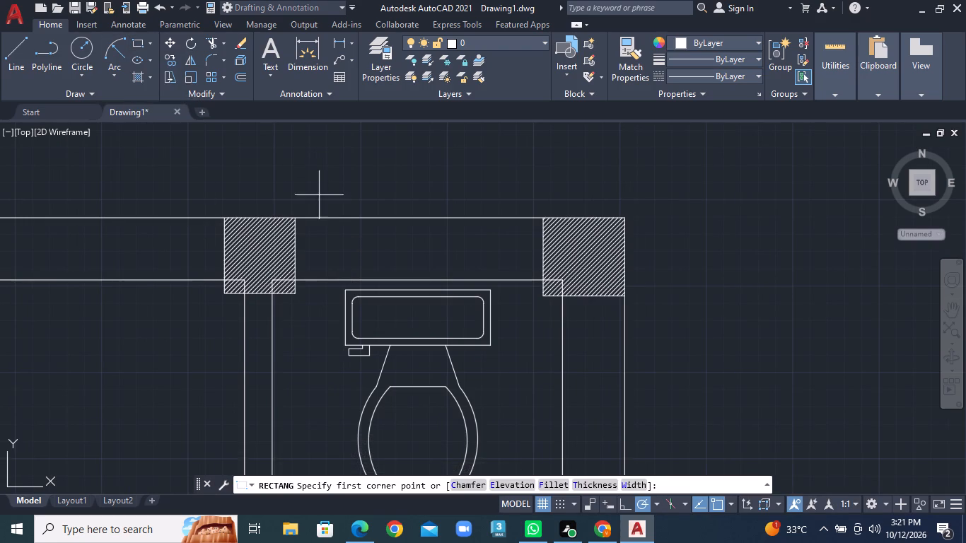
left_click(322, 217)
right_click(431, 266)
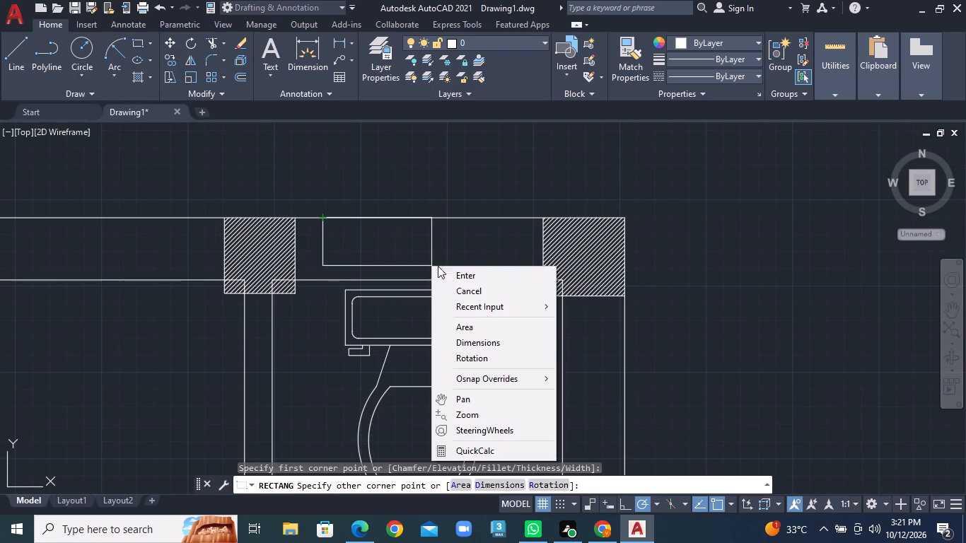
left_click(491, 342)
type("2'")
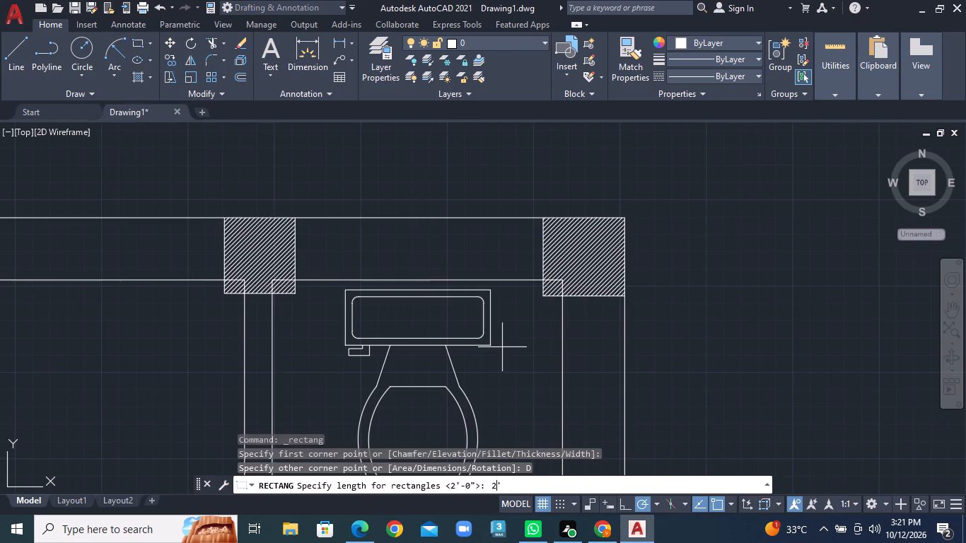
key("Return")
type("9\"")
key("Return")
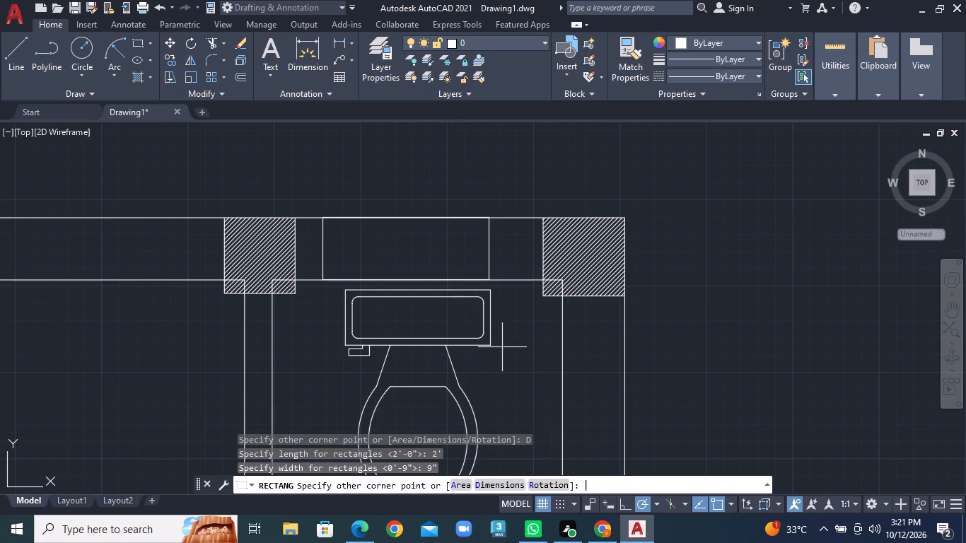
left_click(502, 347)
left_click(518, 373)
Draw a 9" by 2' rectangle within the left outer wall beside the hatched kitchen counter, about midway along the kitchen's height.
scroll(518, 373, "down", 1)
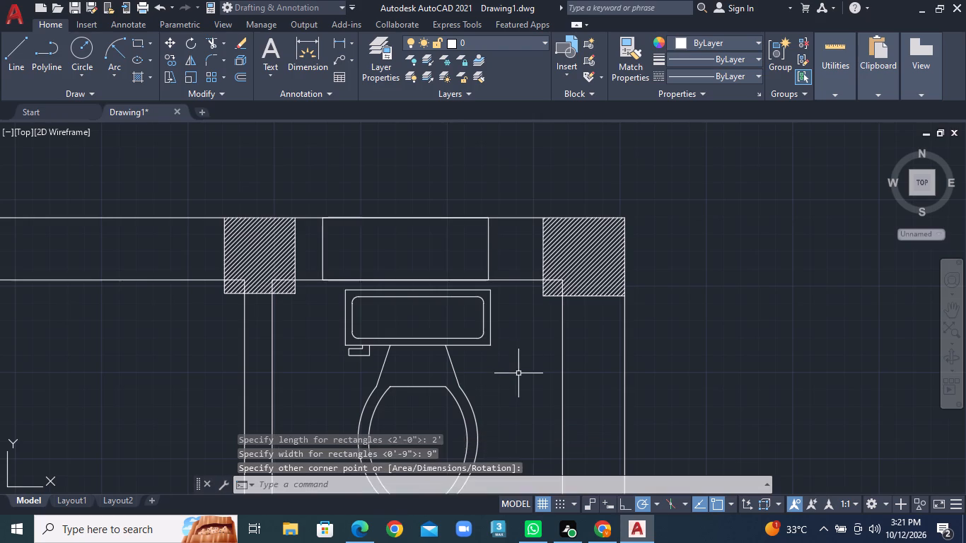
scroll(518, 373, "down", 3)
middle_click_drag(516, 374, 680, 192)
scroll(360, 305, "down", 1)
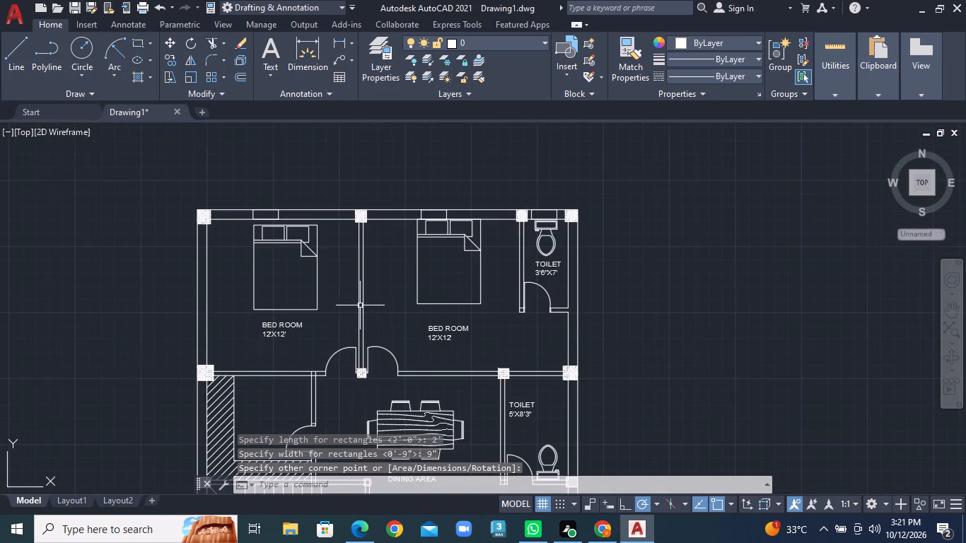
middle_click_drag(359, 309, 467, 247)
middle_click_drag(476, 240, 469, 215)
middle_click_drag(397, 285, 373, 276)
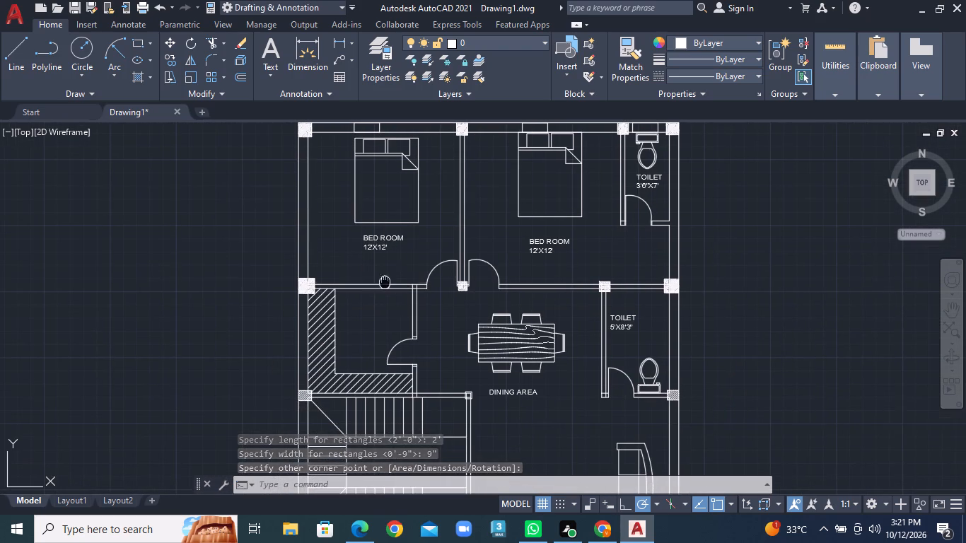
middle_click_drag(373, 276, 344, 213)
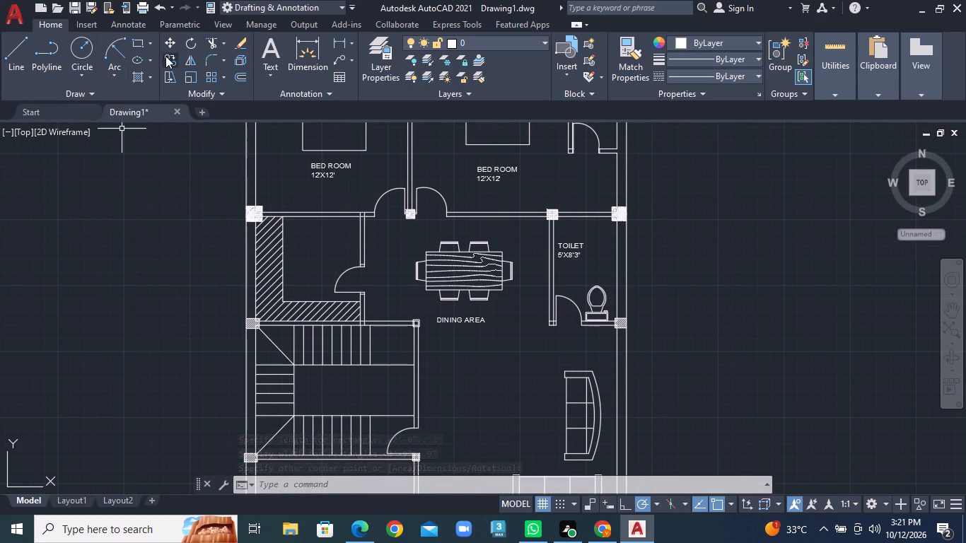
left_click(149, 45)
left_click(161, 62)
scroll(257, 286, "up", 1)
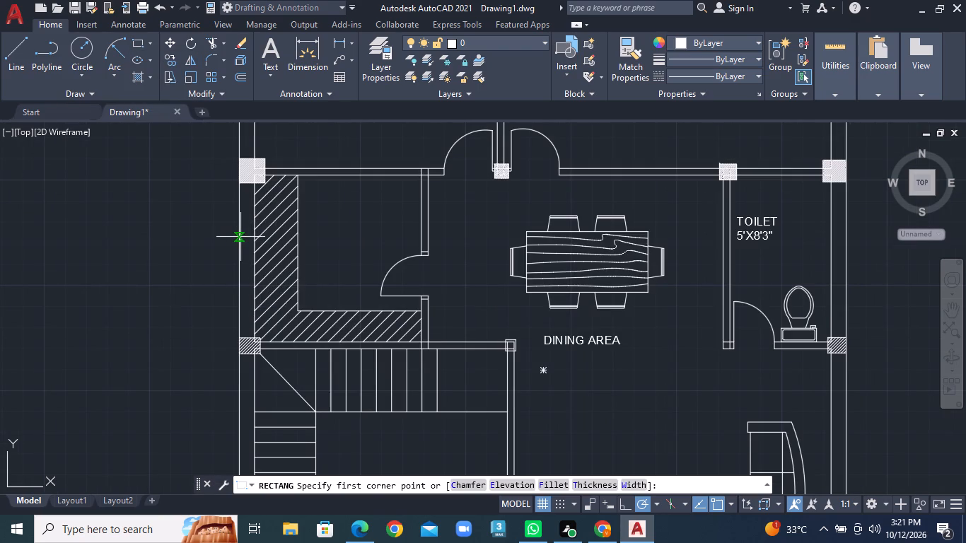
scroll(247, 237, "up", 3)
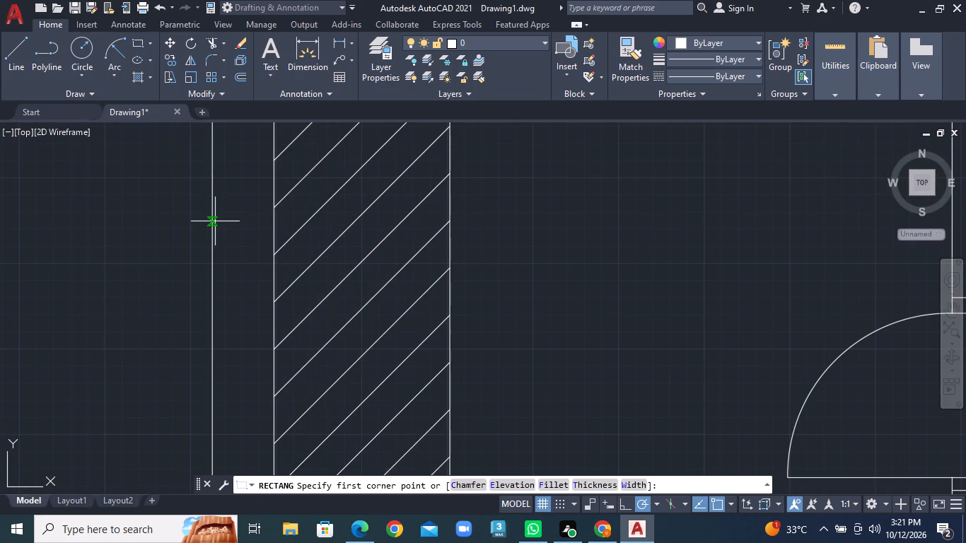
left_click(213, 223)
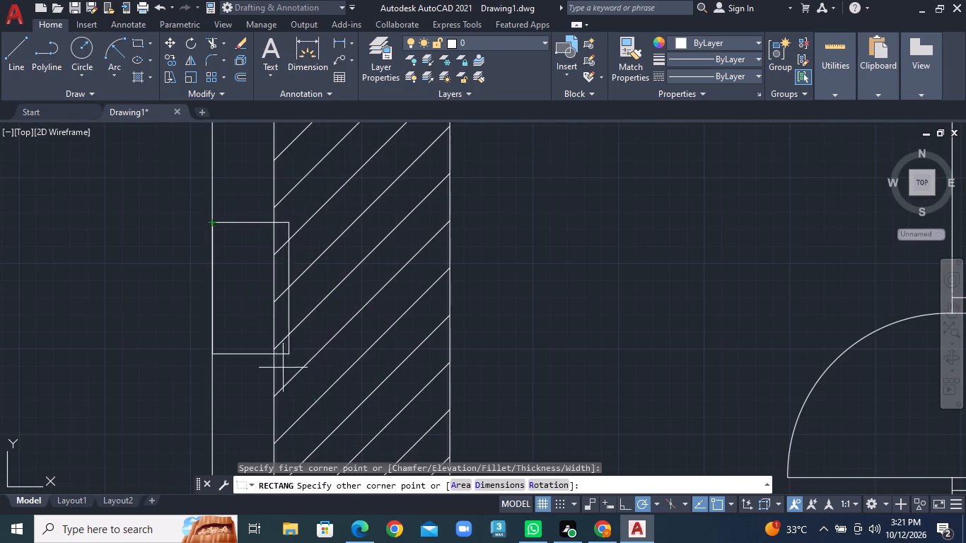
right_click(270, 402)
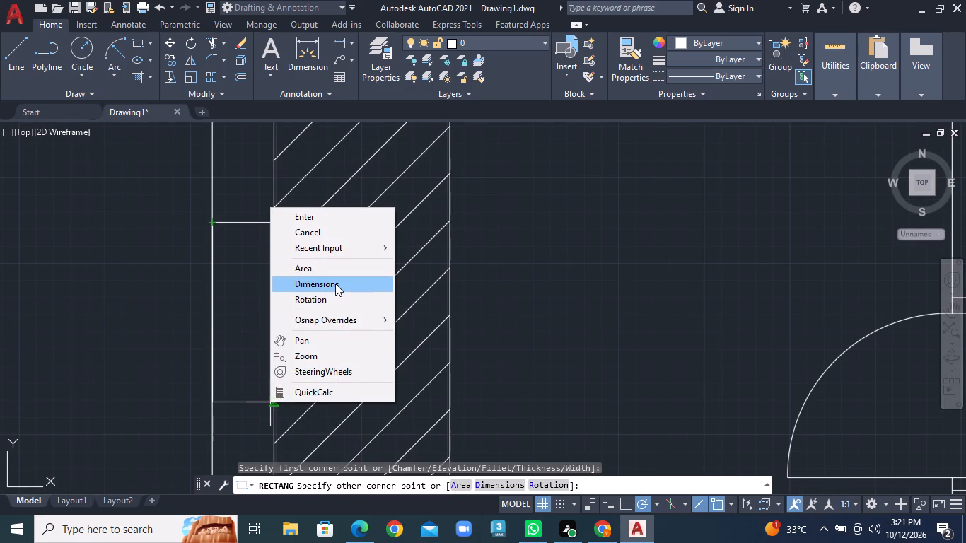
left_click(335, 284)
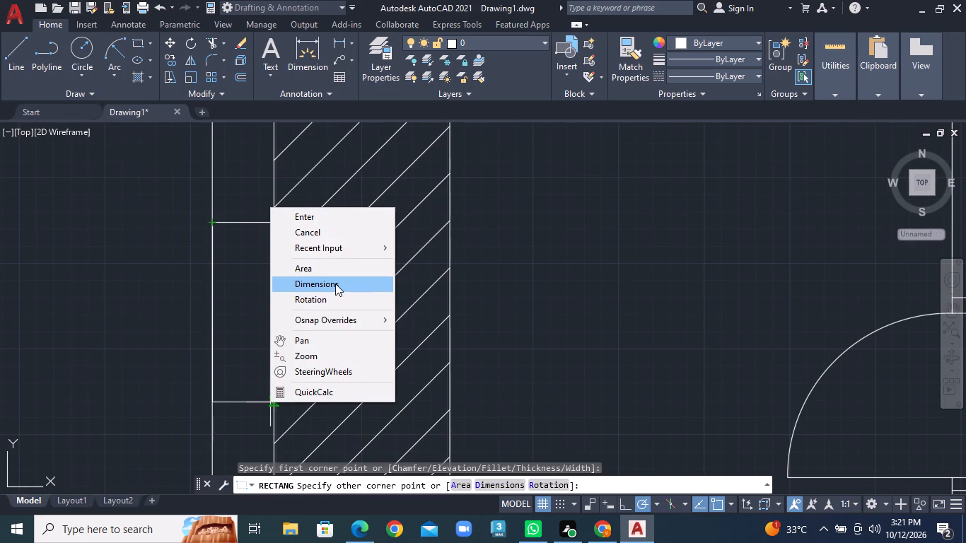
type("9\"")
key("Return")
type("2'")
key("Return")
left_click(335, 284)
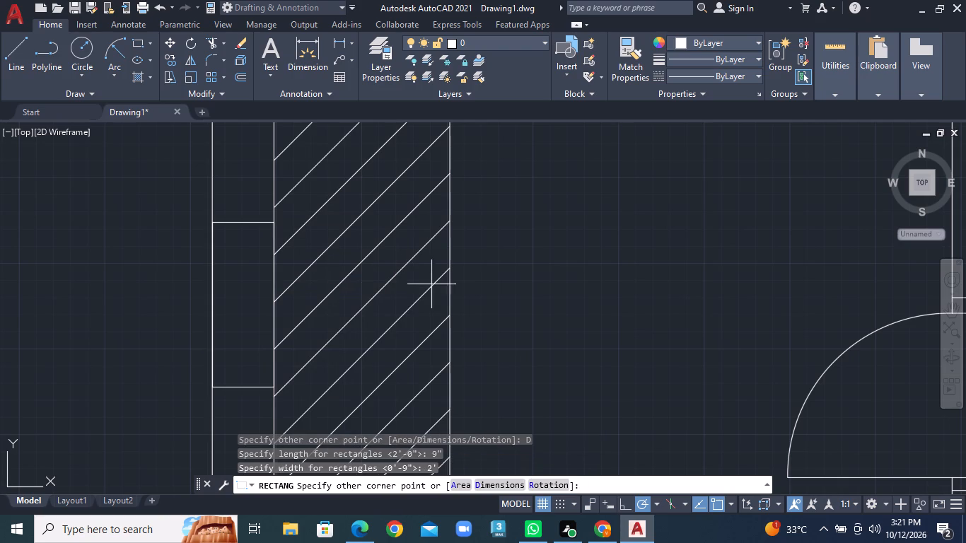
left_click(491, 291)
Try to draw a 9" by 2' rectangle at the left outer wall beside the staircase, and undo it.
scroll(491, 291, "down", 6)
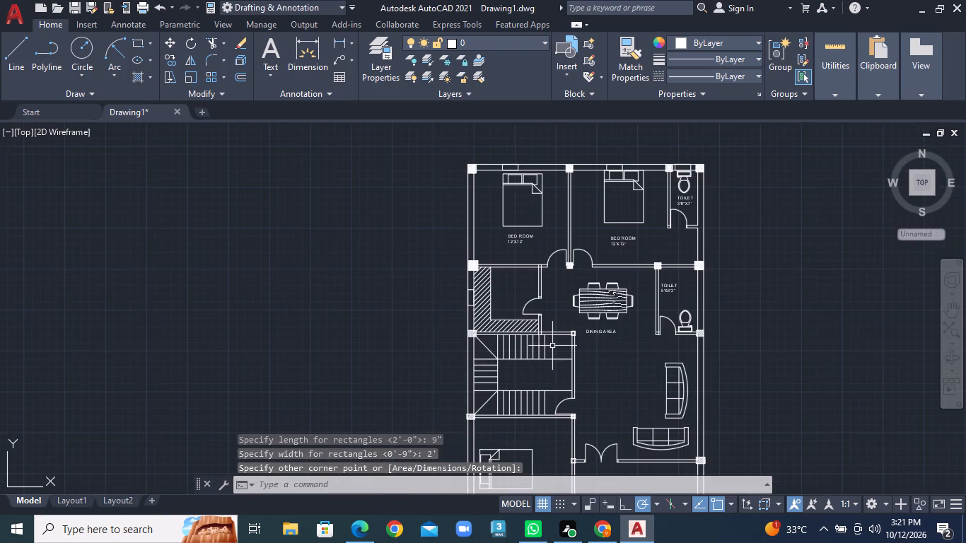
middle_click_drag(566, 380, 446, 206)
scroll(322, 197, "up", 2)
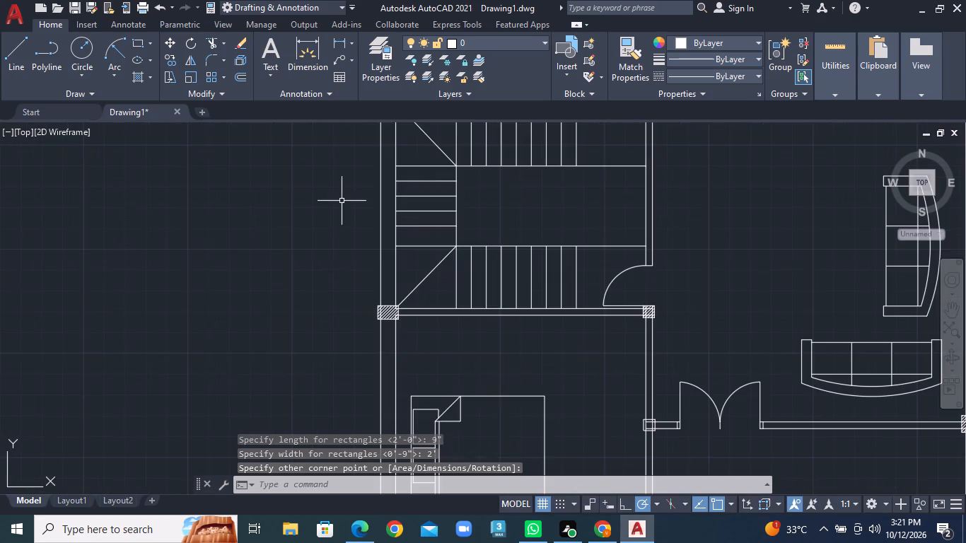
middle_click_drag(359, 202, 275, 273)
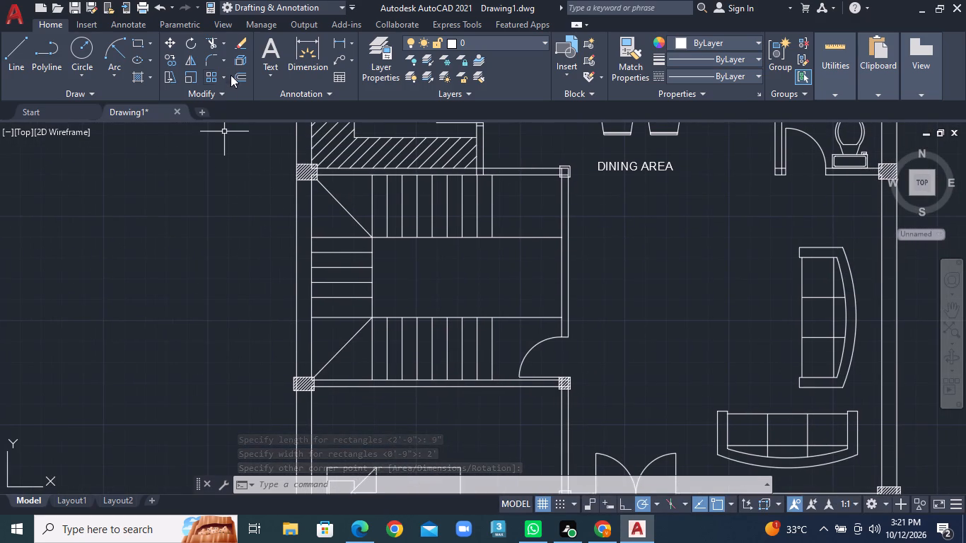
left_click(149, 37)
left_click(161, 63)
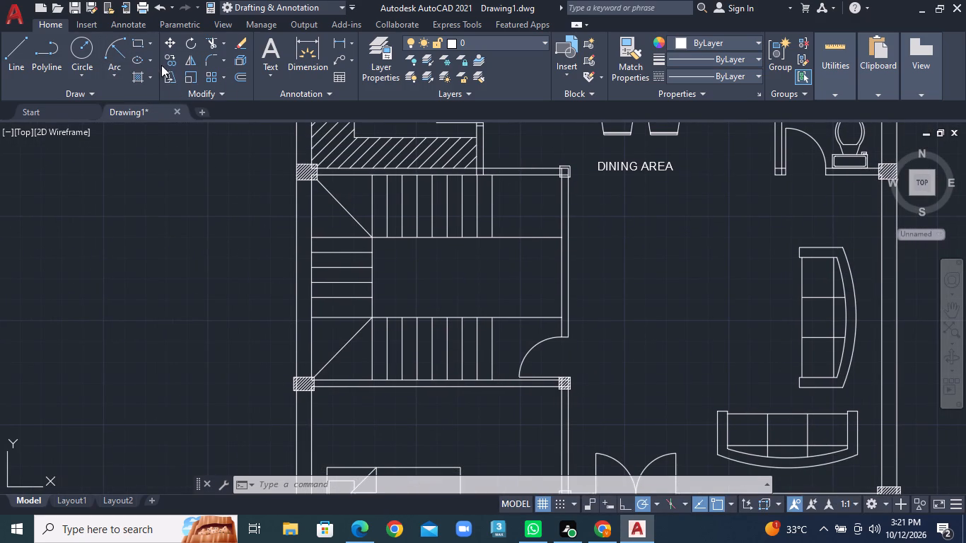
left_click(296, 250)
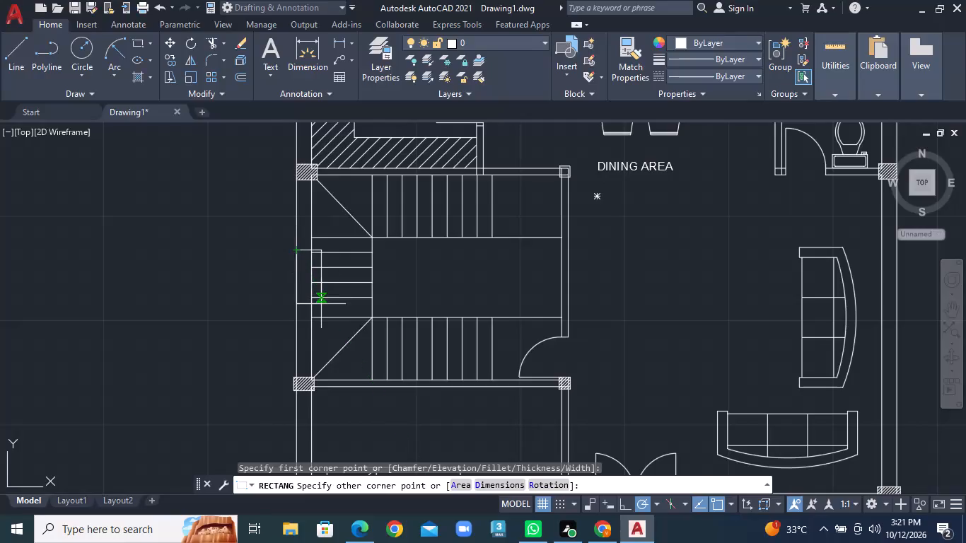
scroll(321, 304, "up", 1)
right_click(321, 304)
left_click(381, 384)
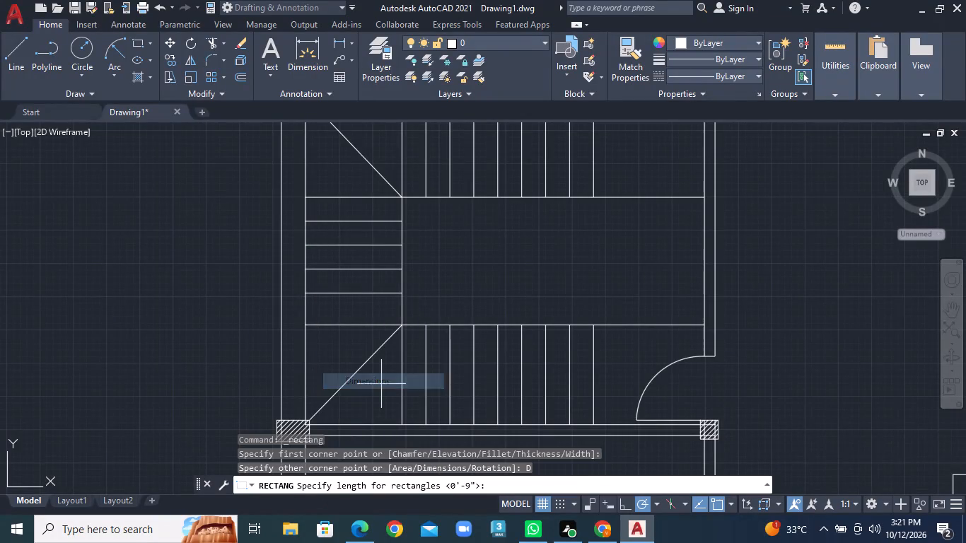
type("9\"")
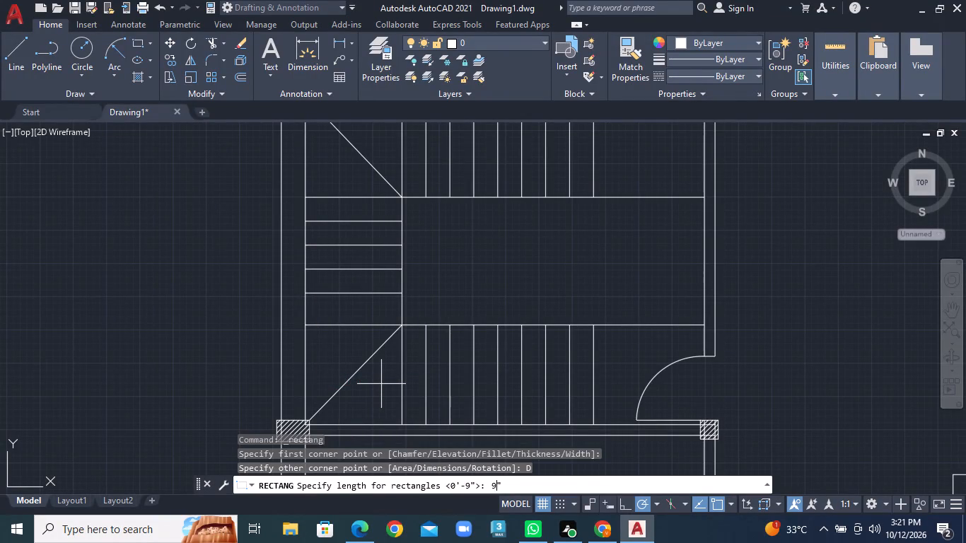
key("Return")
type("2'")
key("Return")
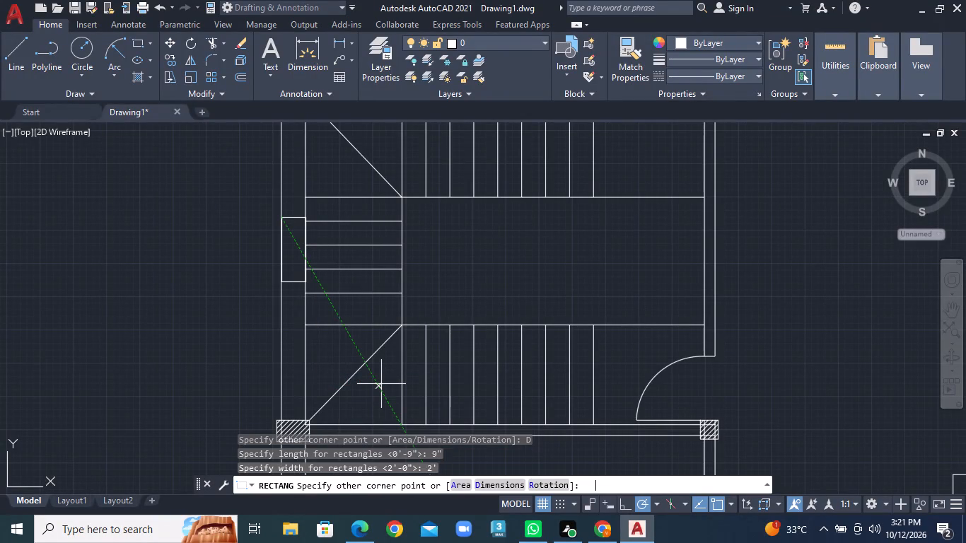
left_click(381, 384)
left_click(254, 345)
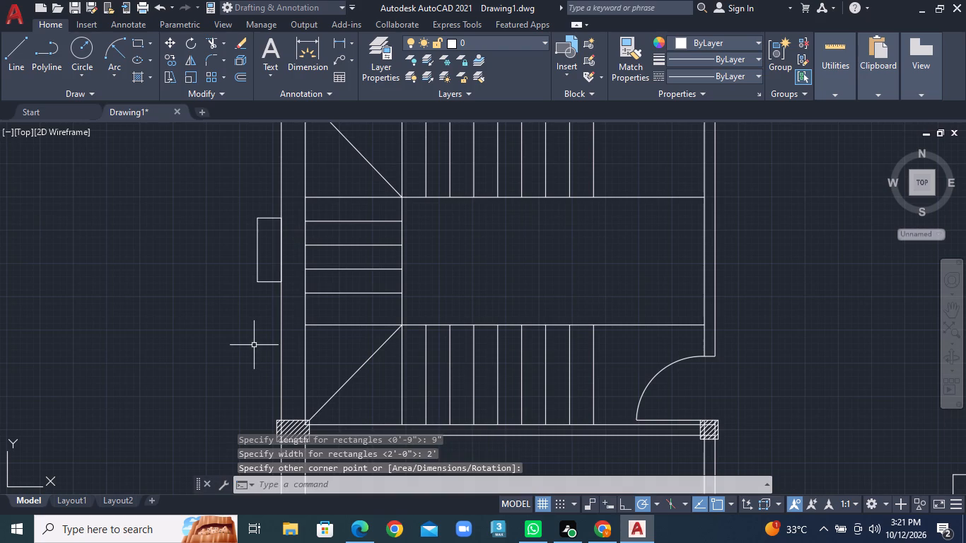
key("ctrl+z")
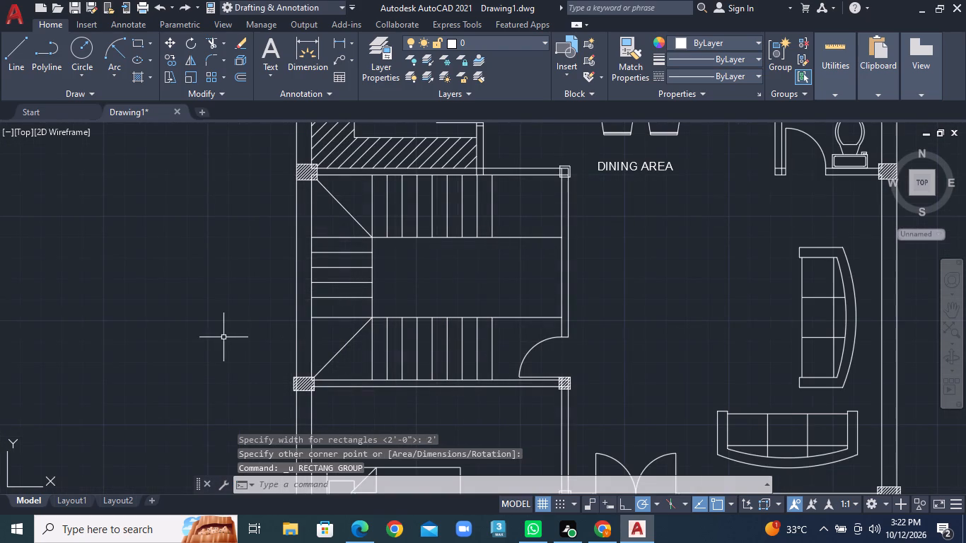
Draw a 9" by 2' rectangle within the left outer wall beside the staircase, centred on the short middle flight.
left_click(149, 43)
left_click(161, 66)
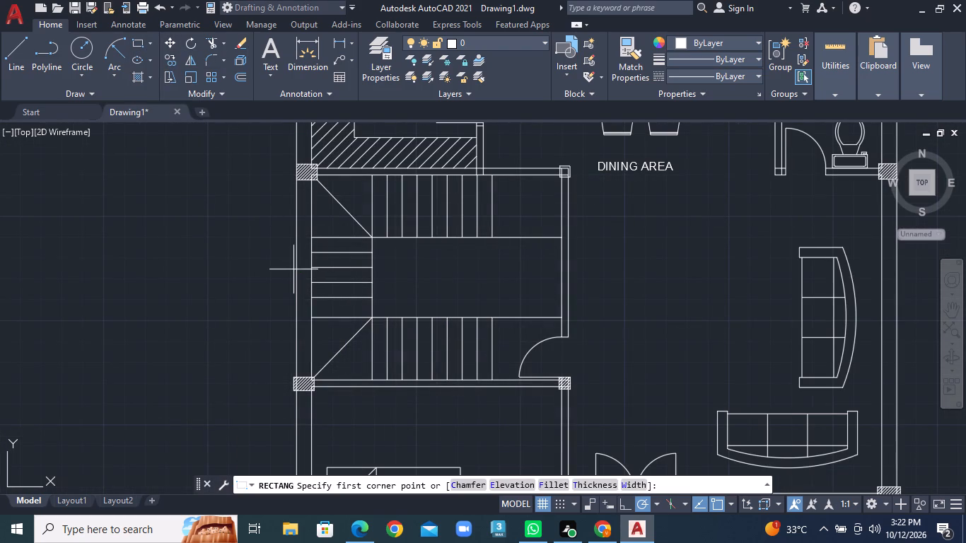
left_click(297, 259)
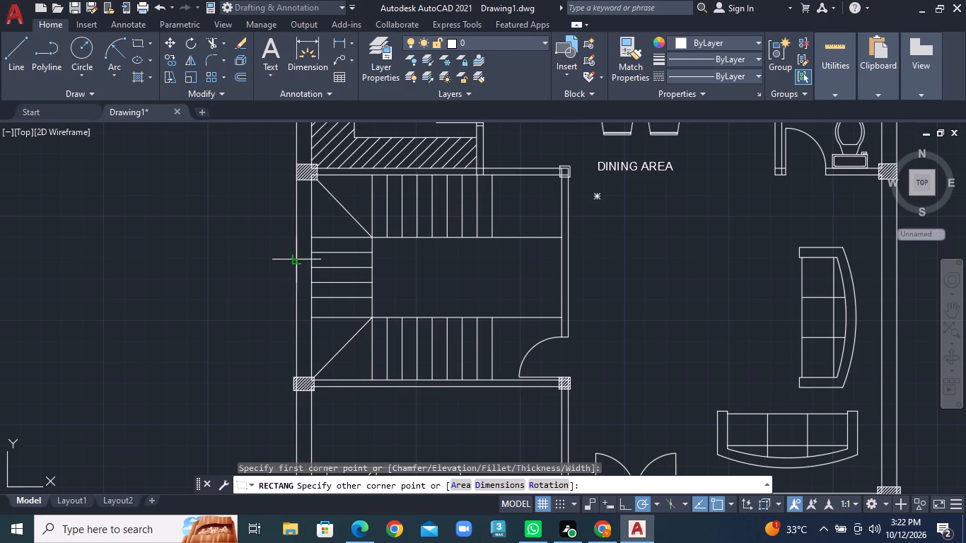
right_click(325, 344)
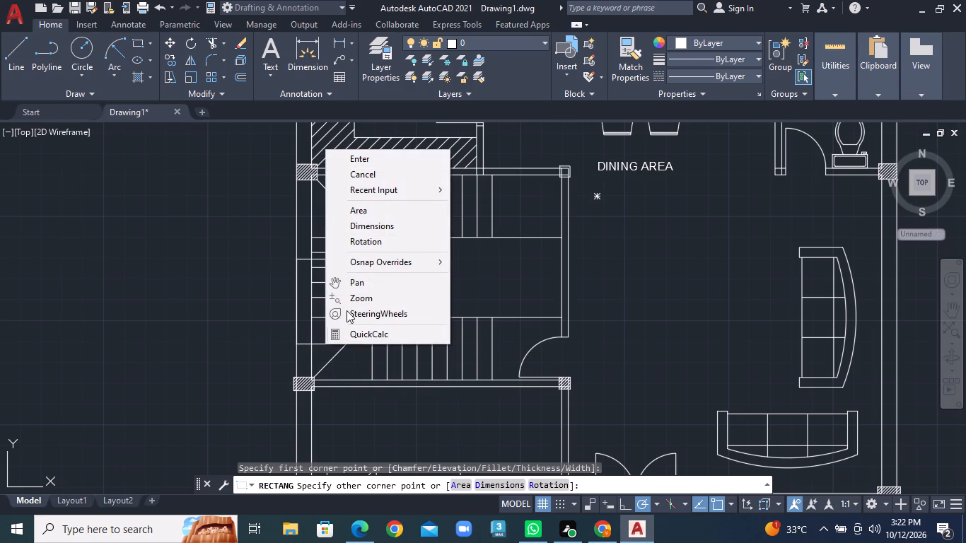
left_click(368, 226)
type("9\"")
key("Return")
key("3")
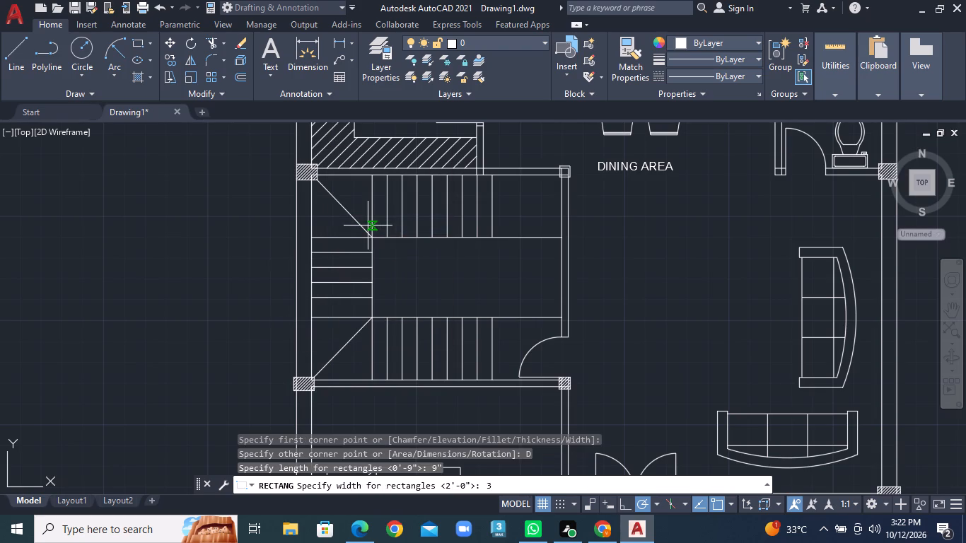
key("BackSpace")
type("2'")
key("Return")
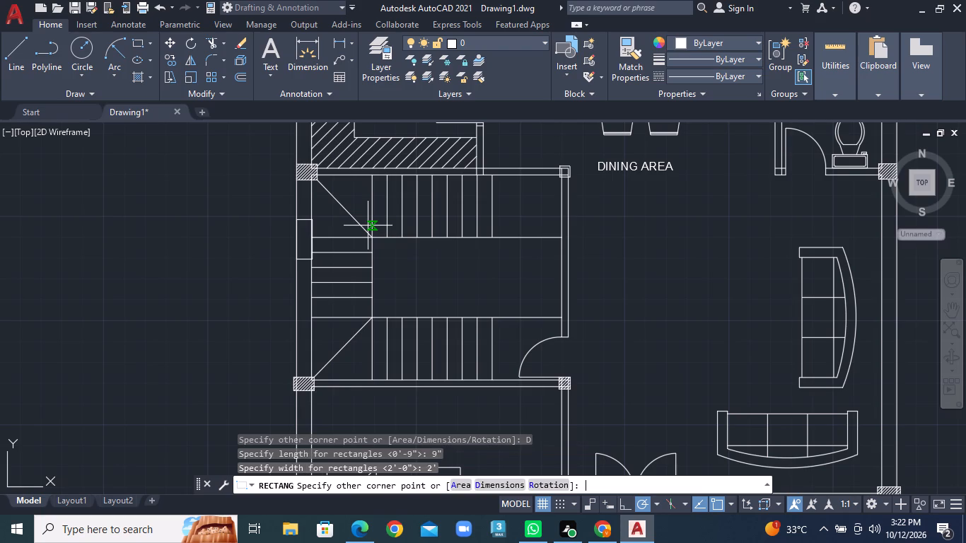
left_click(368, 226)
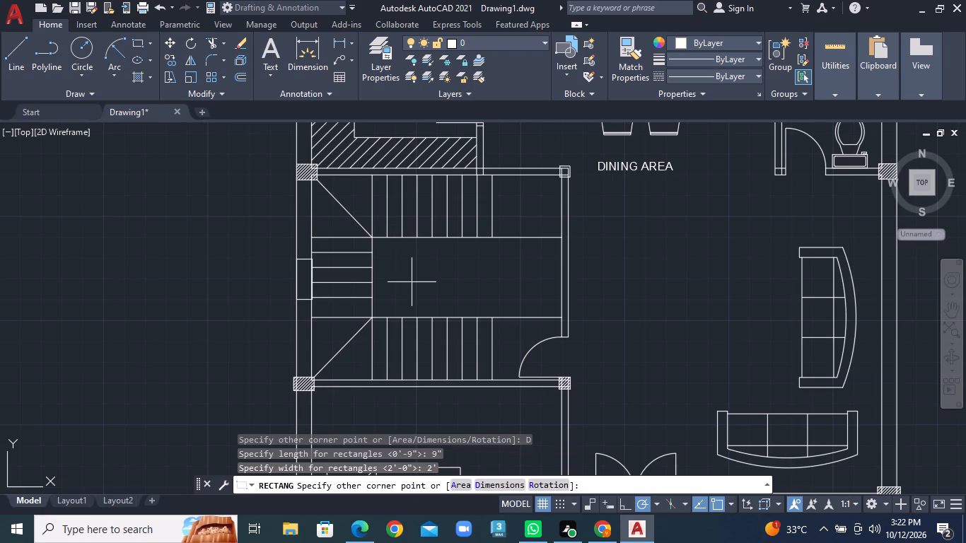
left_click(416, 273)
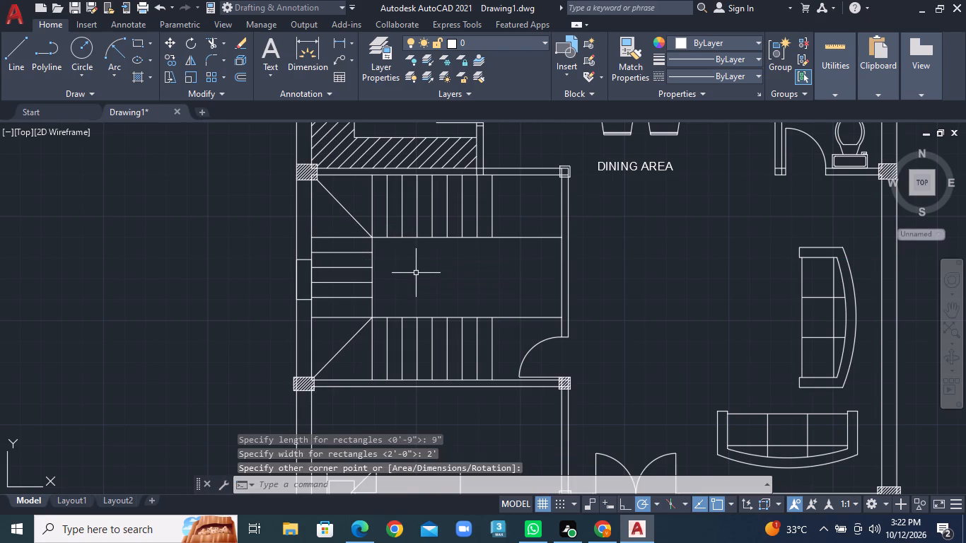
Draw a 9" by 2' rectangle within the left outer wall beside the head of the bed in the front bedroom below the staircase.
middle_click_drag(413, 389, 407, 275)
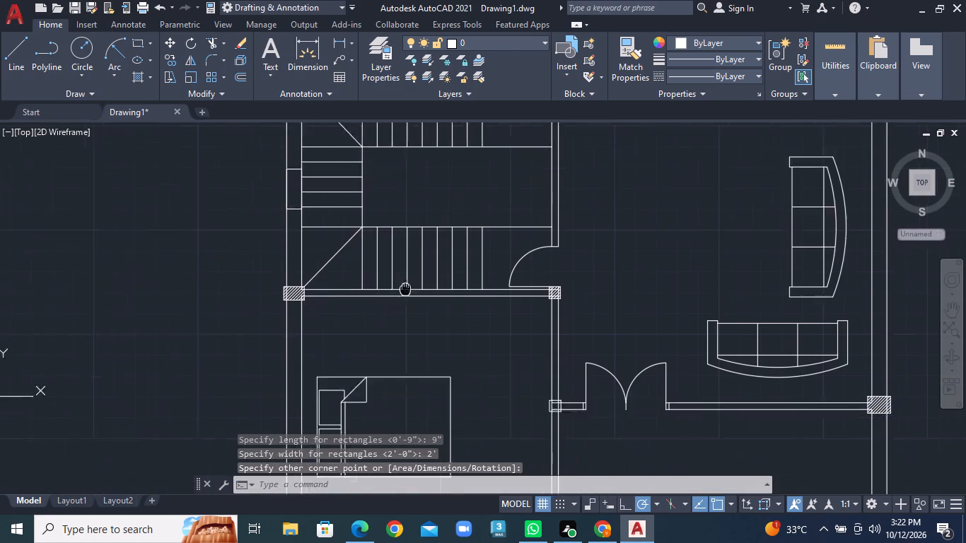
middle_click_drag(407, 275, 411, 173)
scroll(329, 248, "down", 1)
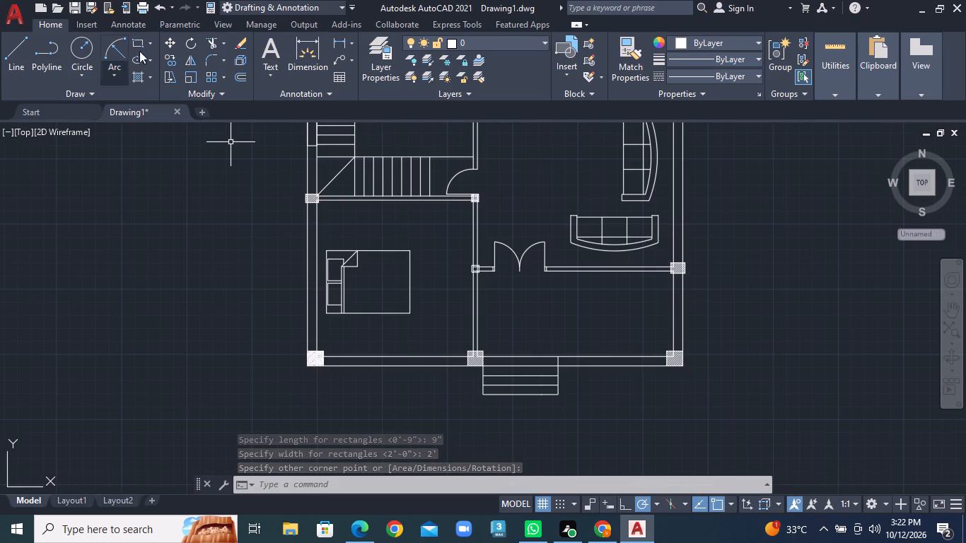
left_click(224, 40)
left_click(238, 62)
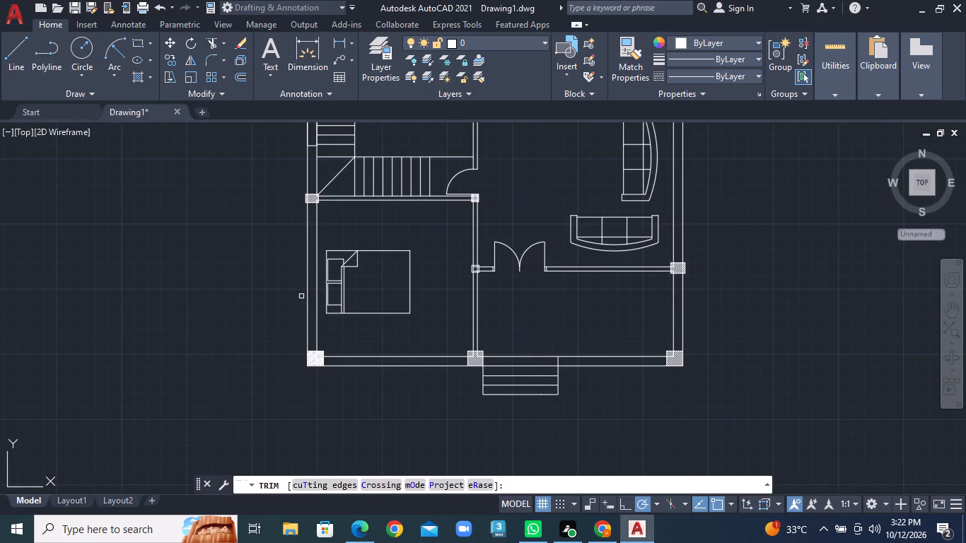
left_click(151, 41)
left_click(175, 64)
scroll(296, 252, "up", 1)
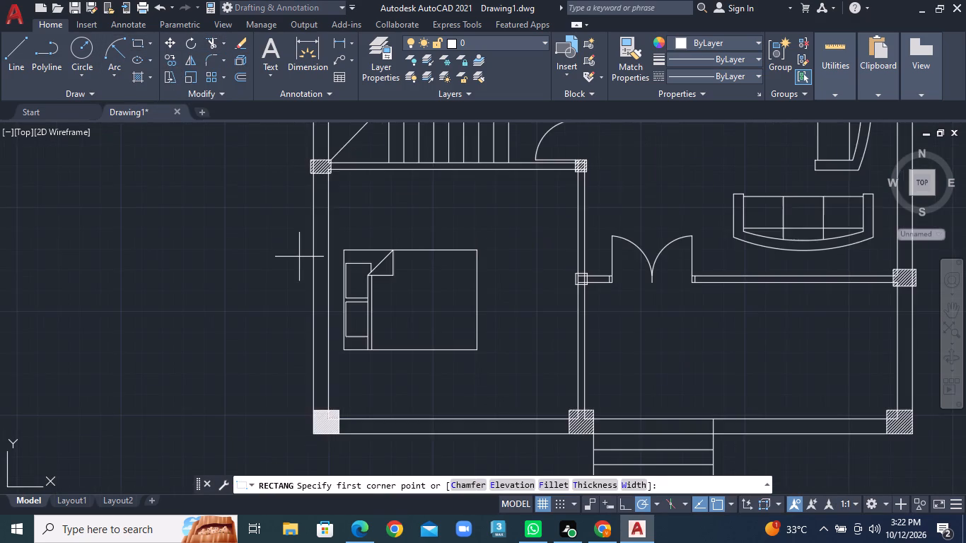
scroll(299, 257, "up", 1)
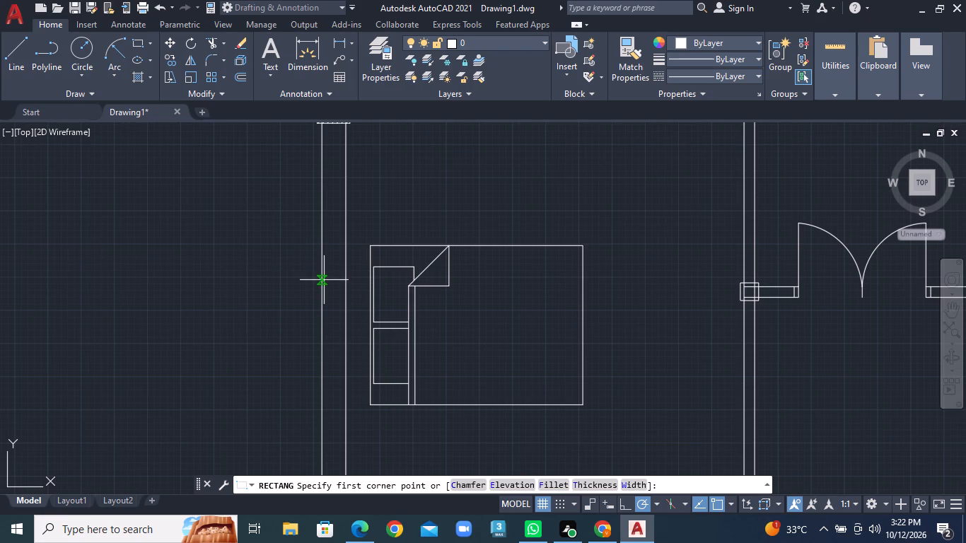
left_click(321, 281)
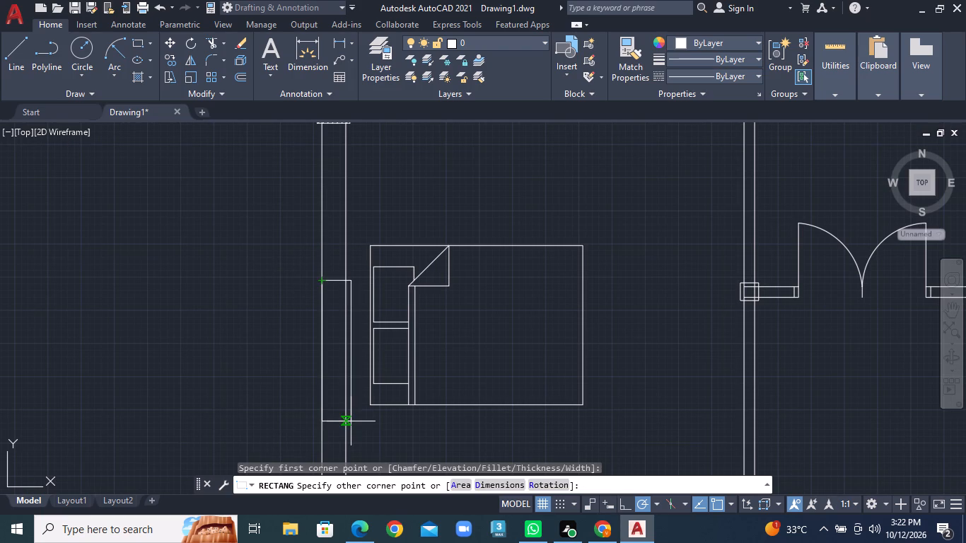
right_click(351, 421)
left_click(400, 303)
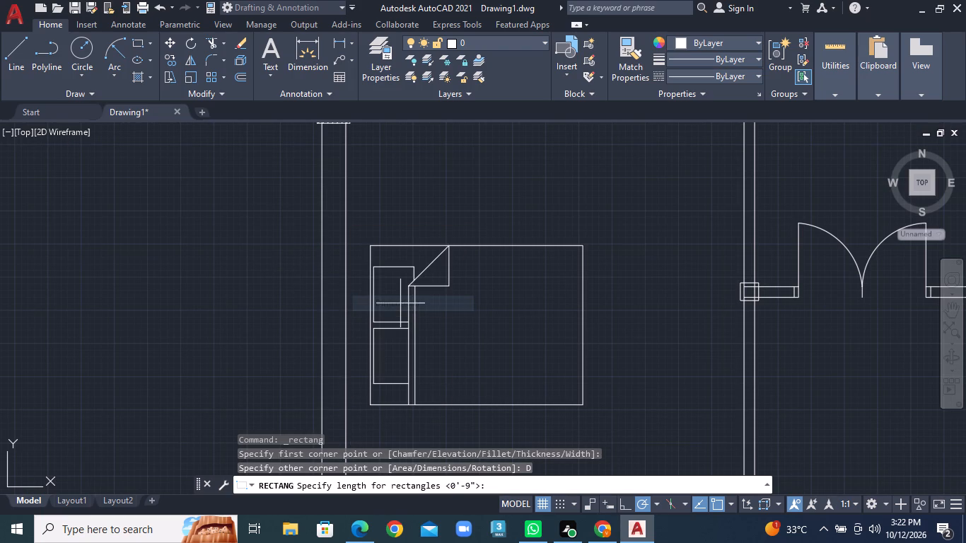
type("9\"")
key("Return")
type("2'")
key("Return")
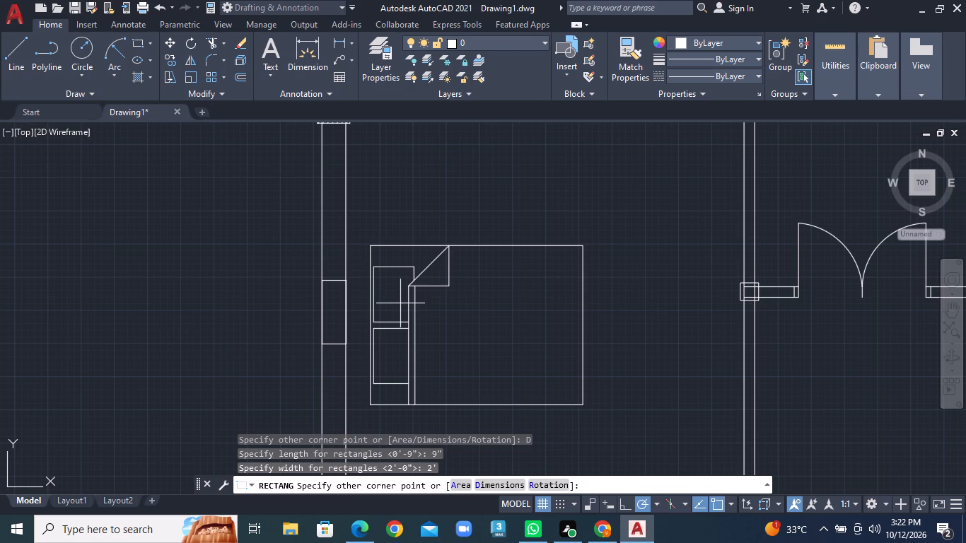
left_click(475, 315)
Draw a 2' by 9" rectangle within the bottom outer wall of the front bedroom, roughly midway between its two hatched columns.
scroll(457, 350, "down", 2)
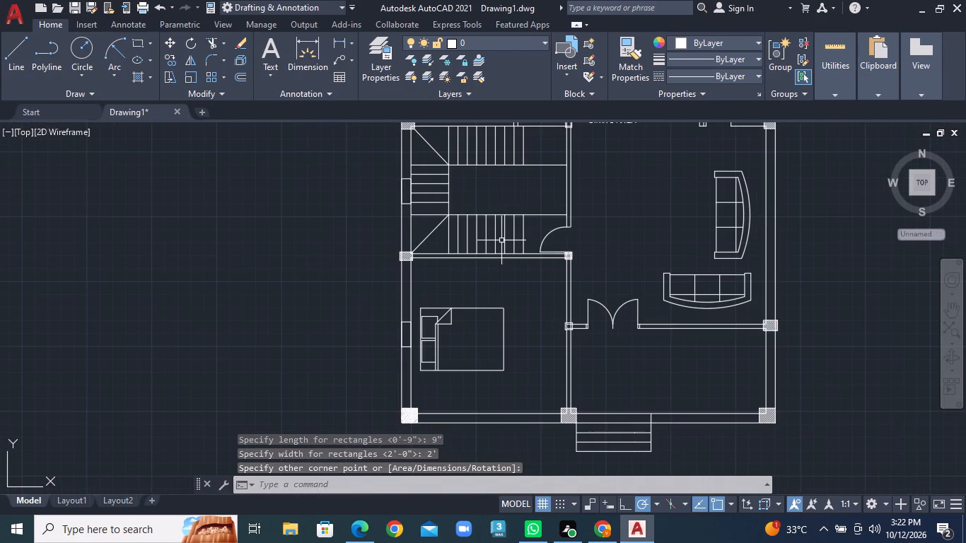
middle_click_drag(482, 350, 444, 332)
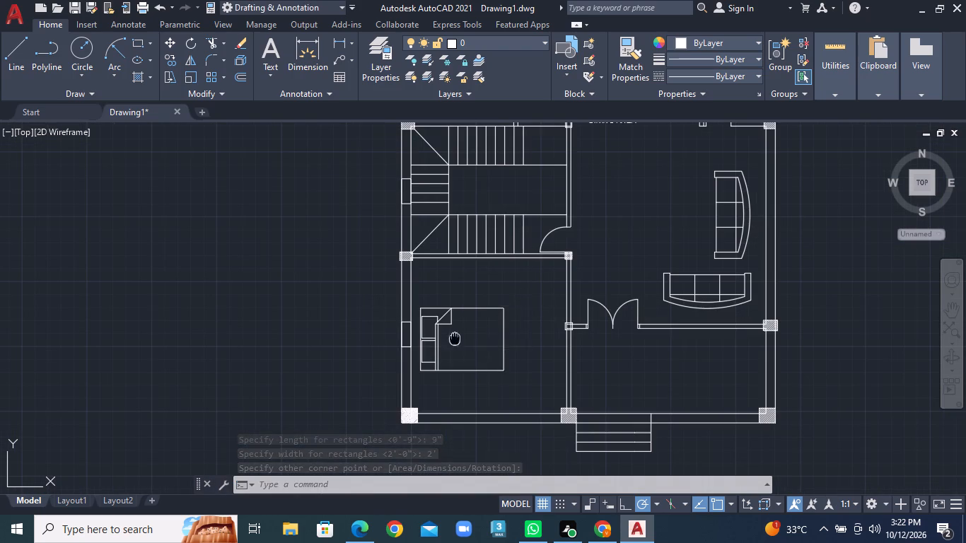
middle_click_drag(444, 332, 344, 232)
scroll(335, 284, "up", 1)
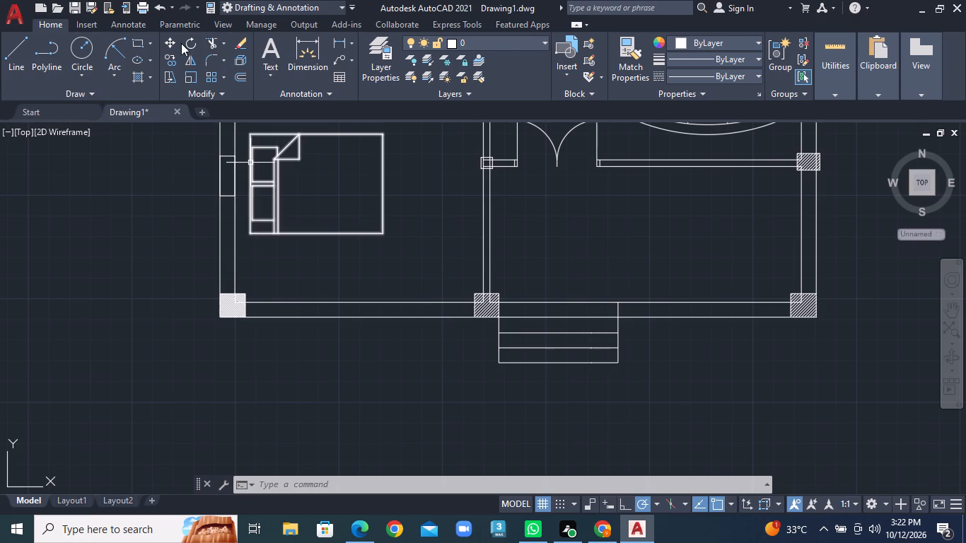
left_click(149, 40)
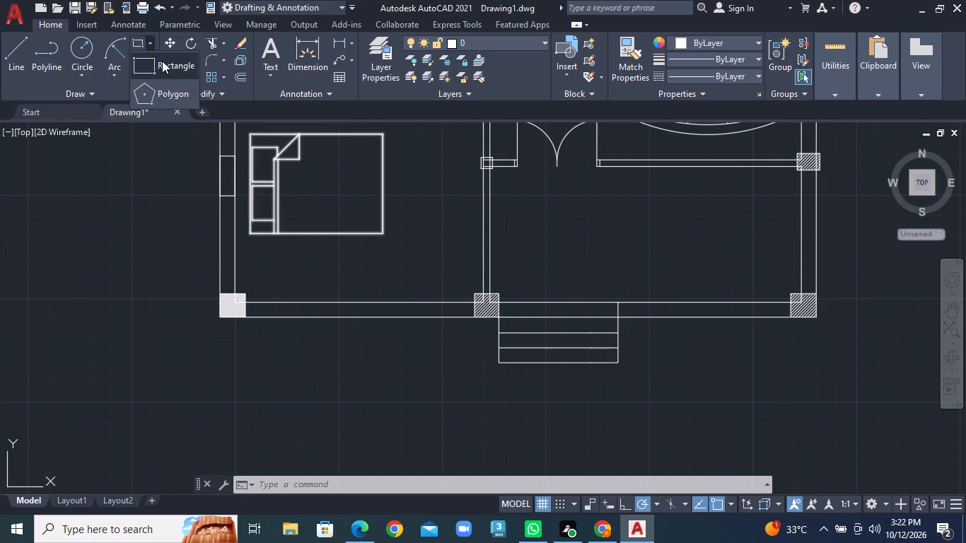
left_click(167, 64)
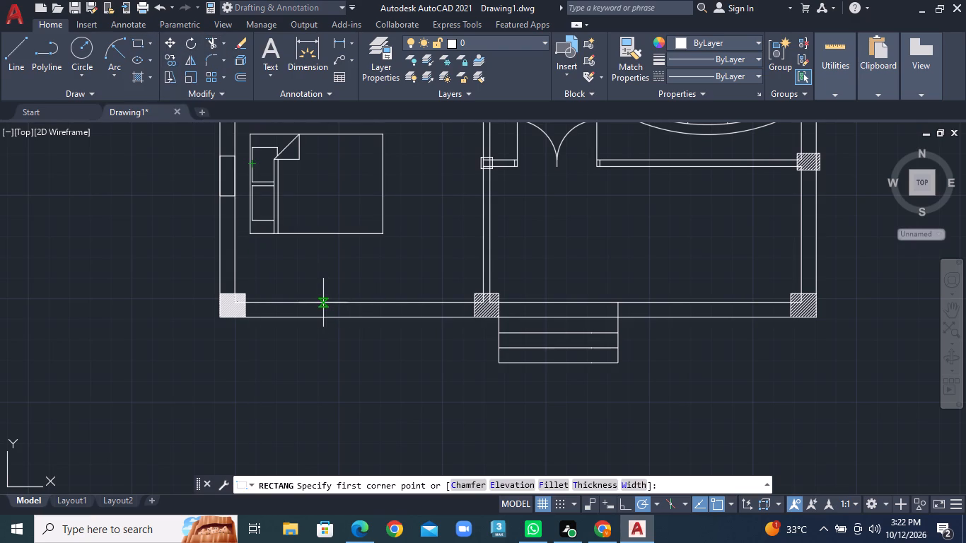
left_click(323, 303)
right_click(406, 317)
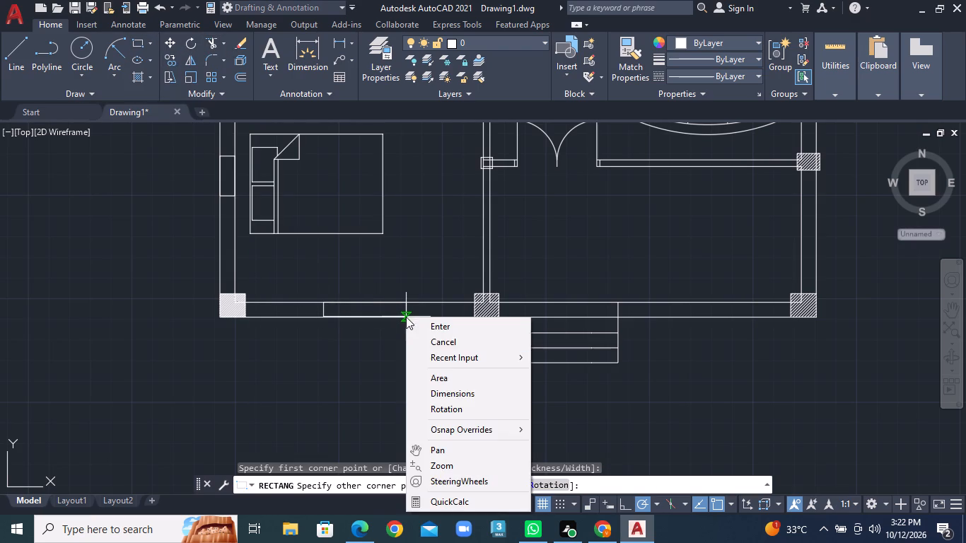
left_click(459, 392)
type("2'")
key("Return")
type("9\"")
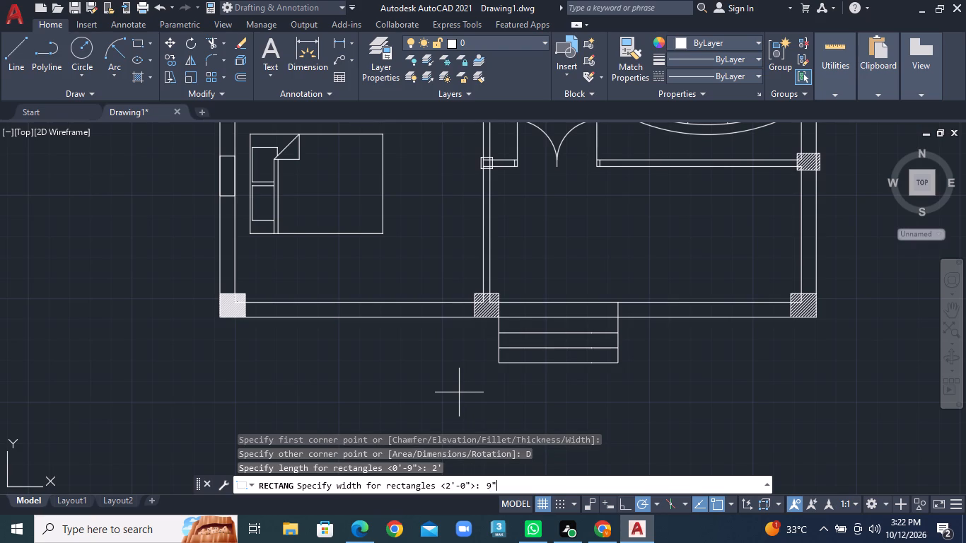
key("Return")
double_click(459, 392)
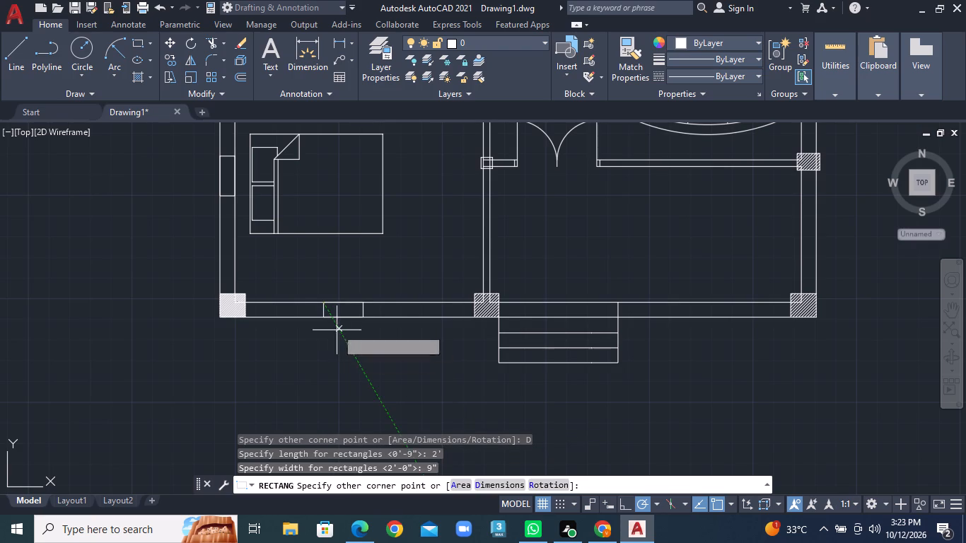
left_click(380, 336)
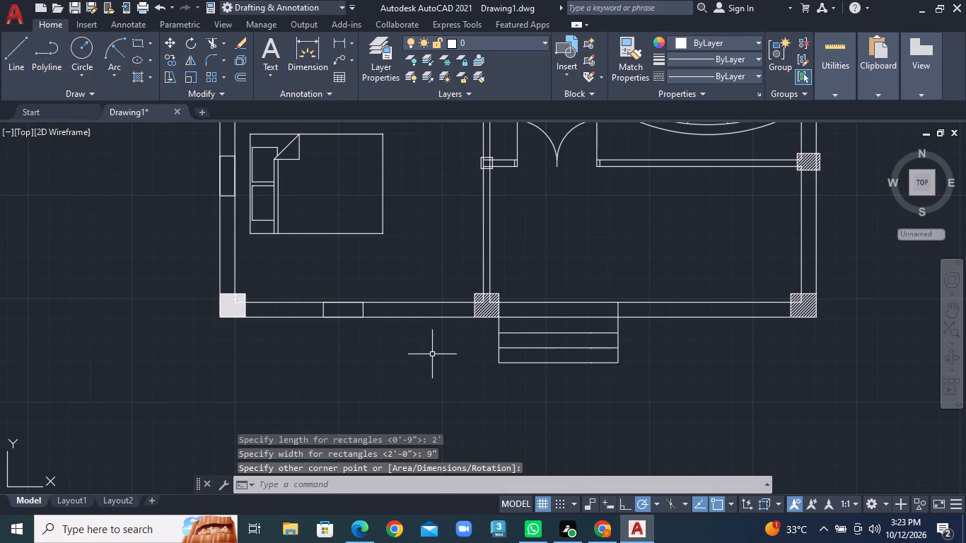
Draw a 2' by 4" rectangle within the thin wall behind the lower sofa, between the double door and the outer wall column.
scroll(693, 262, "down", 1)
middle_click_drag(732, 245, 366, 386)
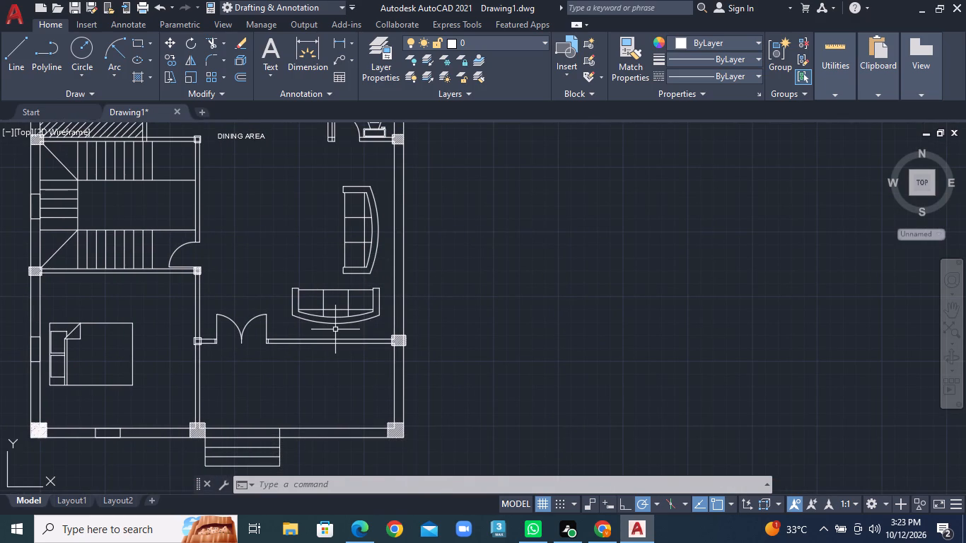
scroll(335, 329, "up", 3)
middle_click_drag(324, 332, 378, 267)
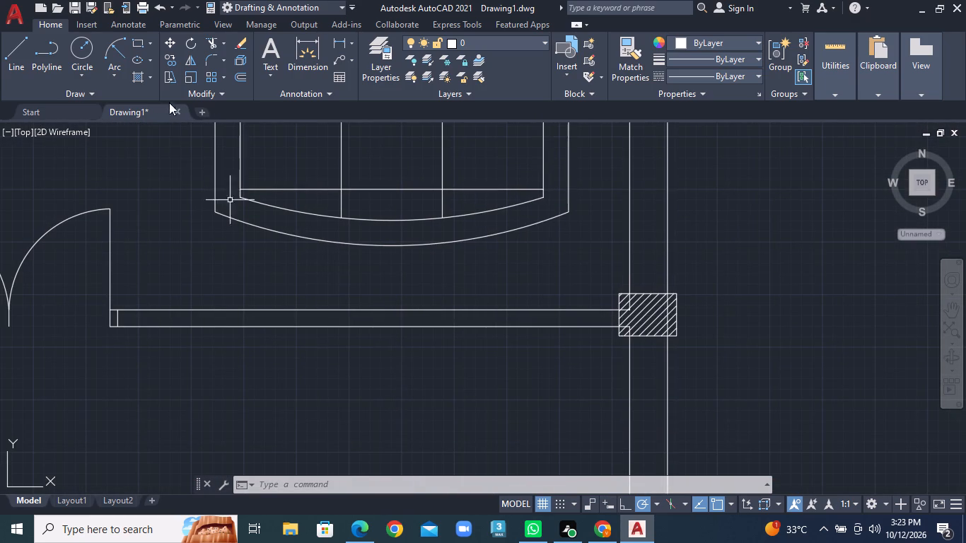
left_click(152, 42)
left_click(168, 63)
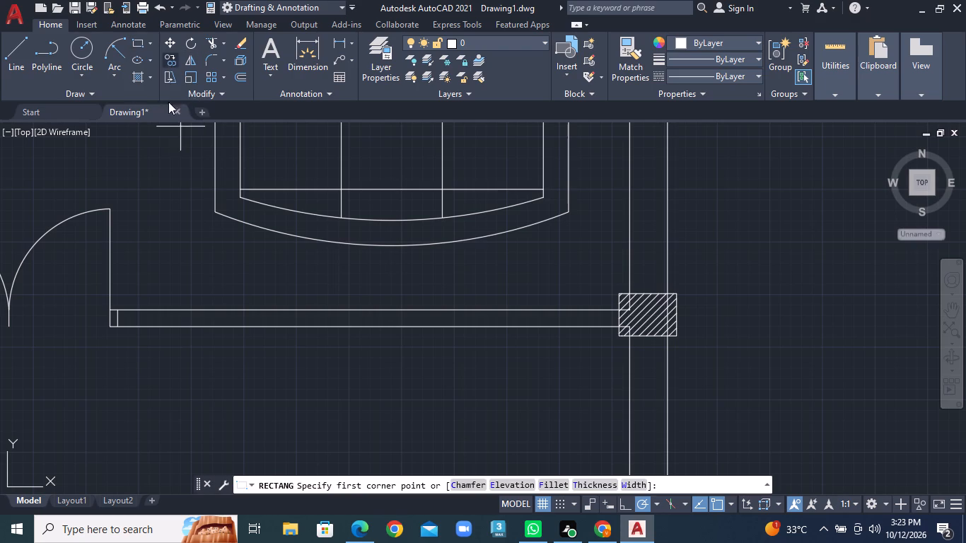
left_click(325, 310)
right_click(325, 310)
left_click(373, 383)
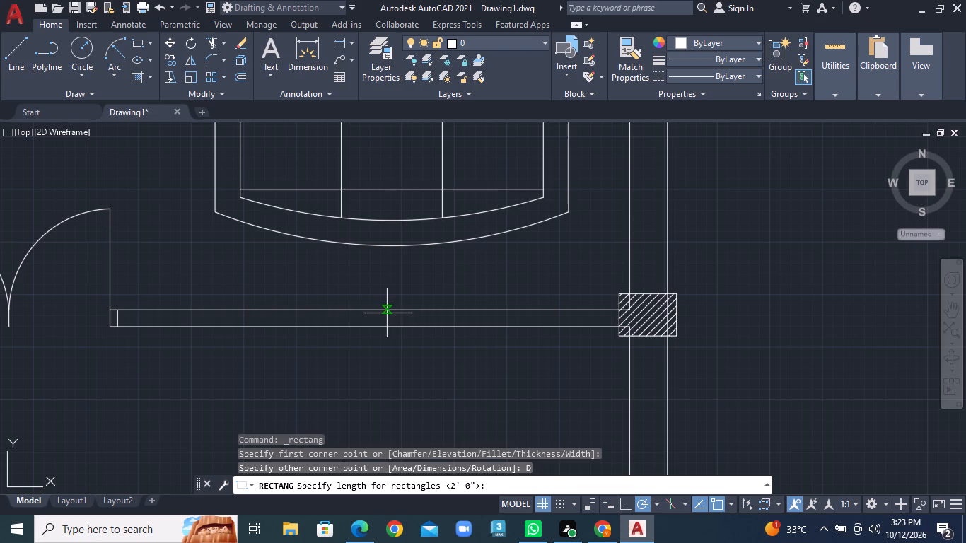
type("2'")
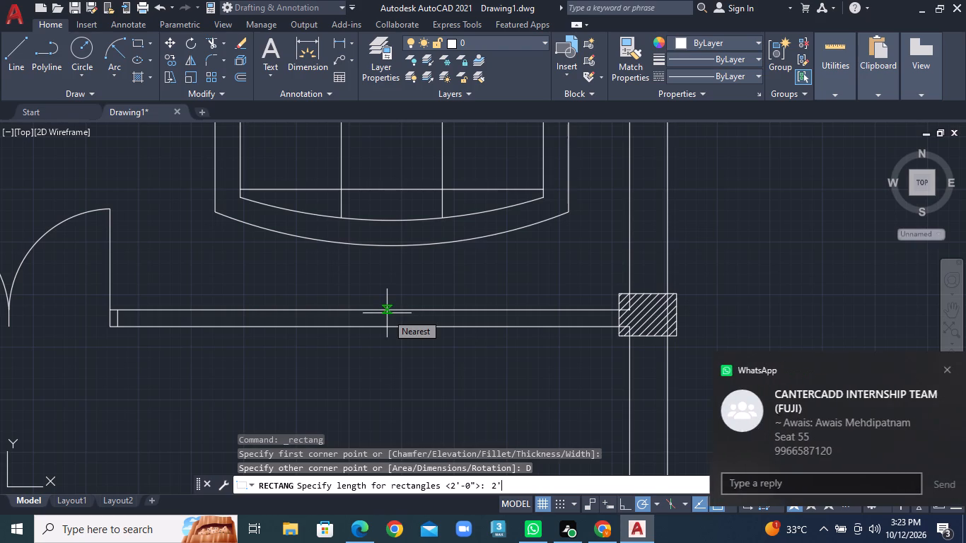
key("Return")
type("4\"")
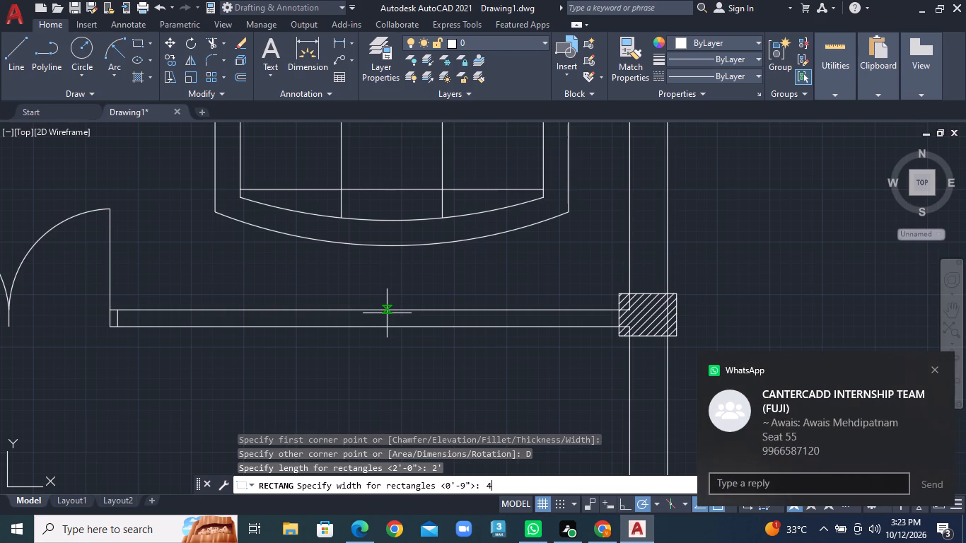
key("Return")
left_click(408, 328)
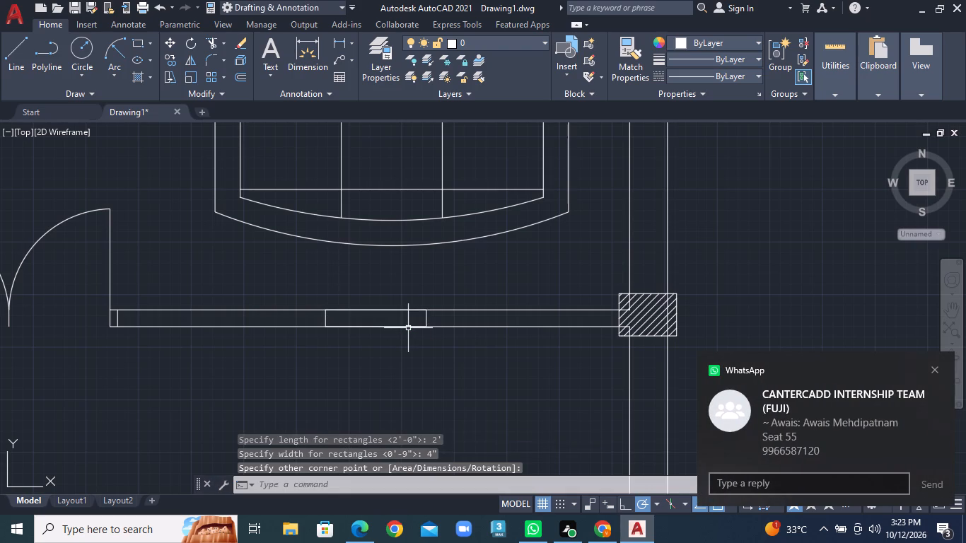
left_click(401, 344)
scroll(401, 344, "down", 3)
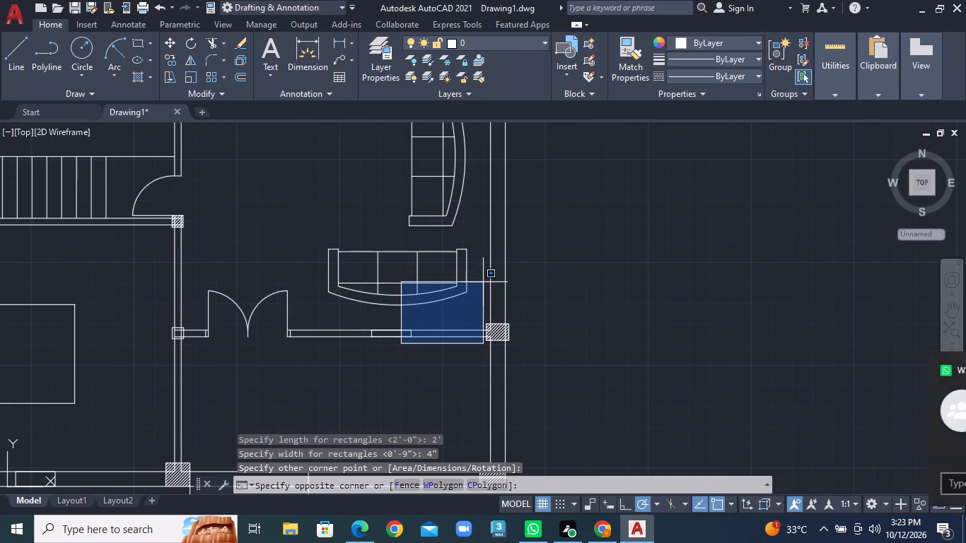
key("Escape")
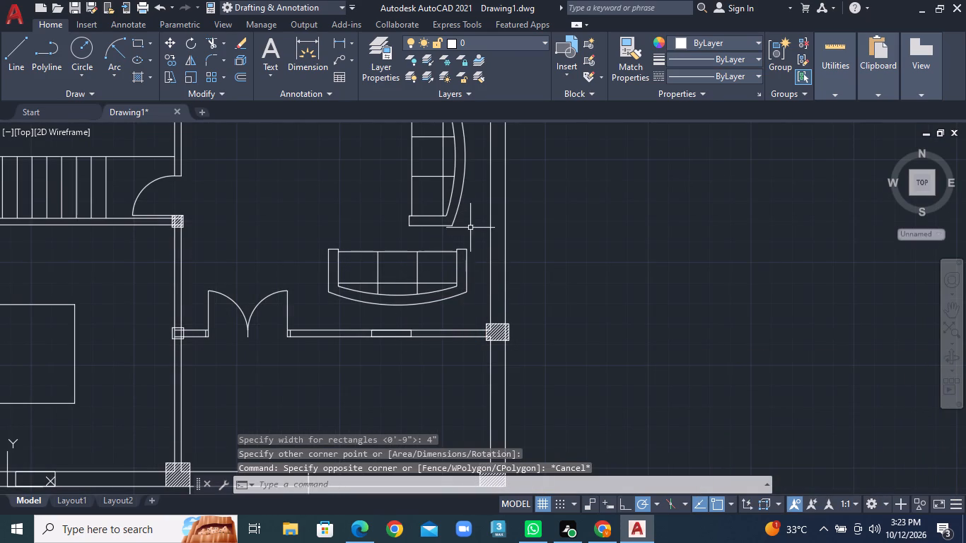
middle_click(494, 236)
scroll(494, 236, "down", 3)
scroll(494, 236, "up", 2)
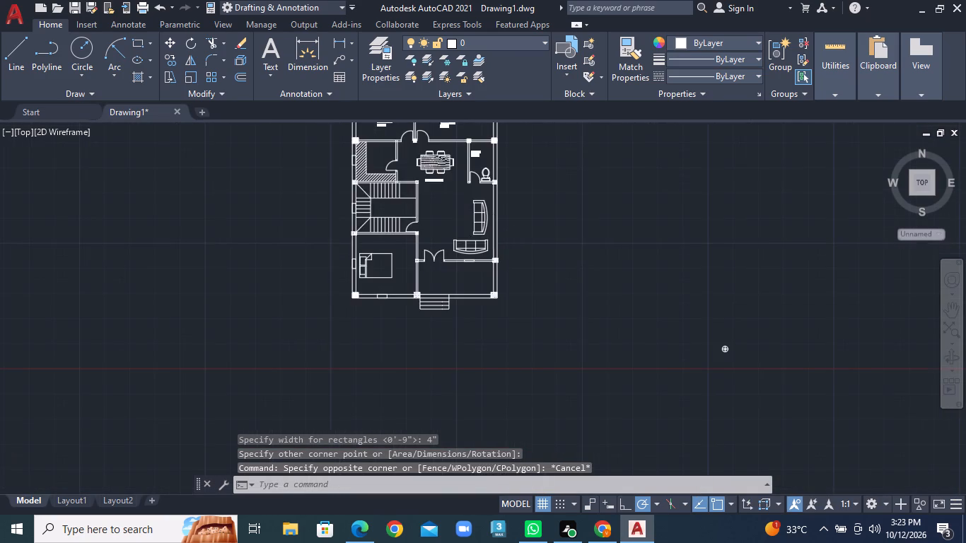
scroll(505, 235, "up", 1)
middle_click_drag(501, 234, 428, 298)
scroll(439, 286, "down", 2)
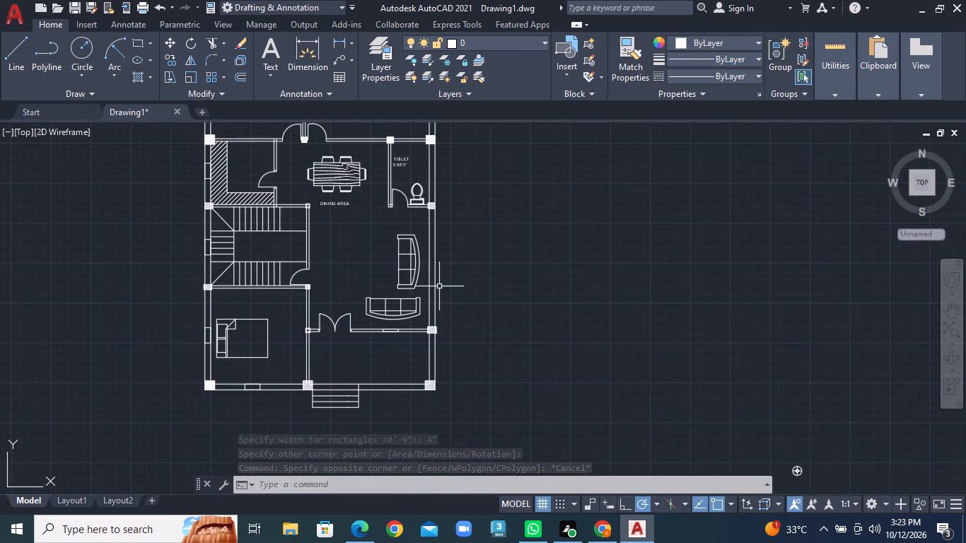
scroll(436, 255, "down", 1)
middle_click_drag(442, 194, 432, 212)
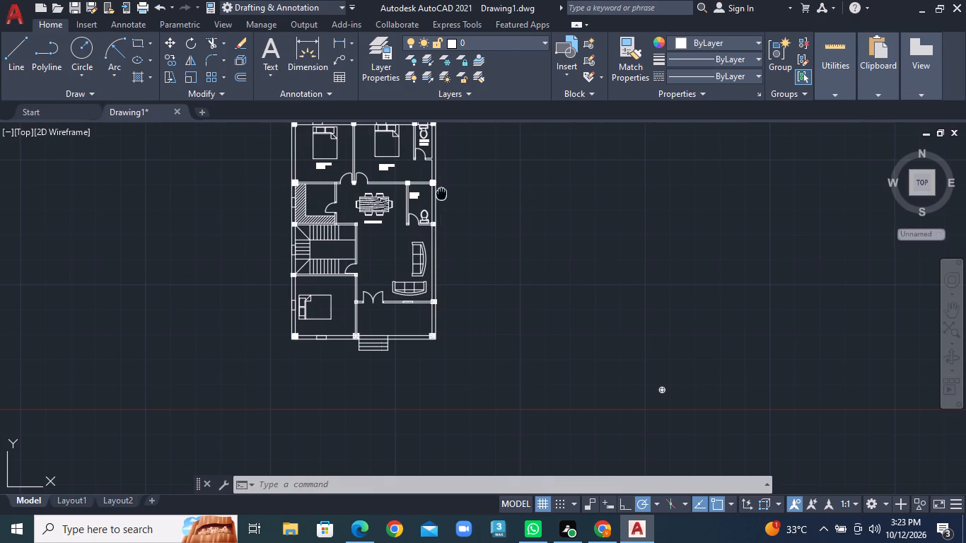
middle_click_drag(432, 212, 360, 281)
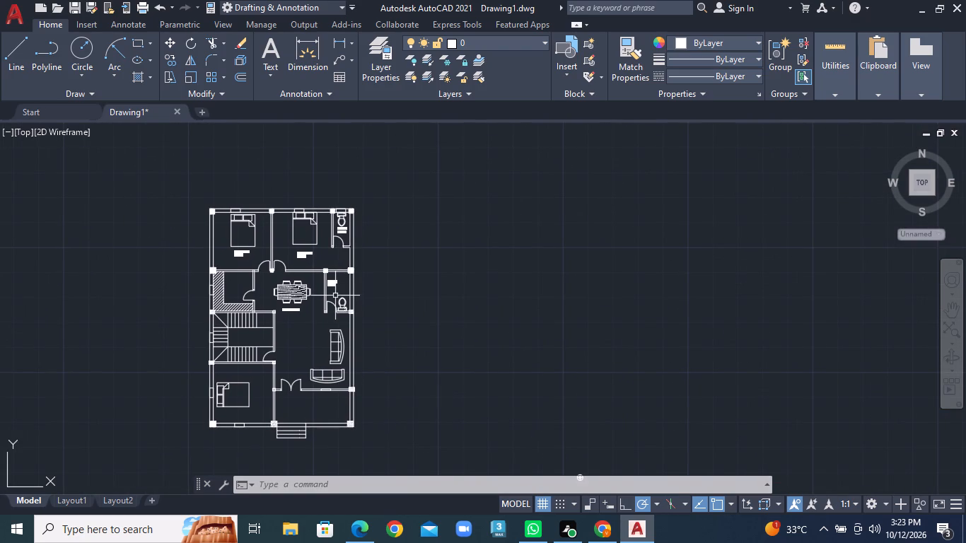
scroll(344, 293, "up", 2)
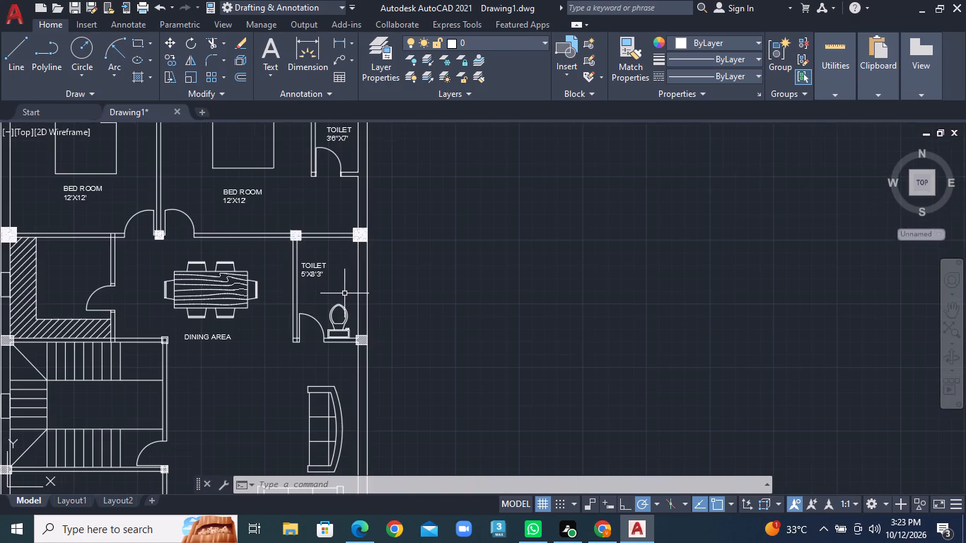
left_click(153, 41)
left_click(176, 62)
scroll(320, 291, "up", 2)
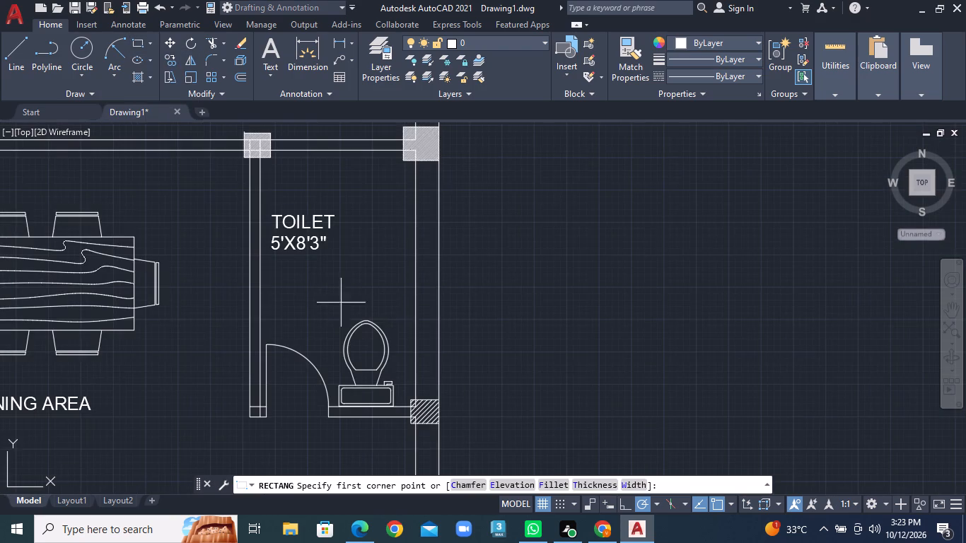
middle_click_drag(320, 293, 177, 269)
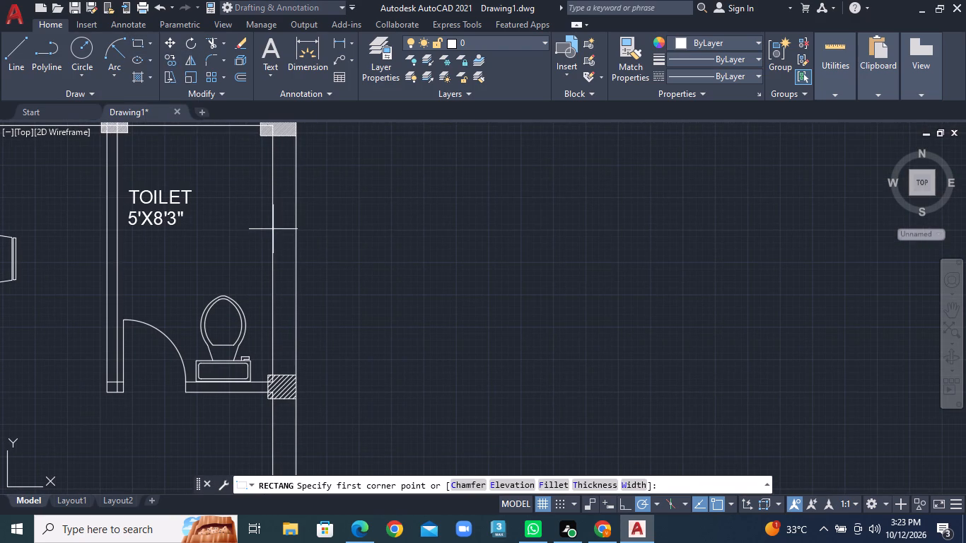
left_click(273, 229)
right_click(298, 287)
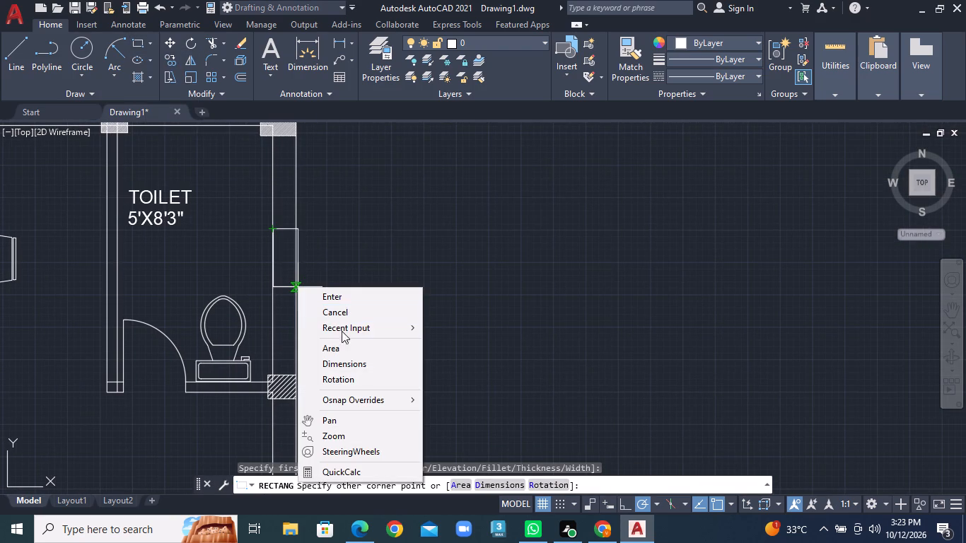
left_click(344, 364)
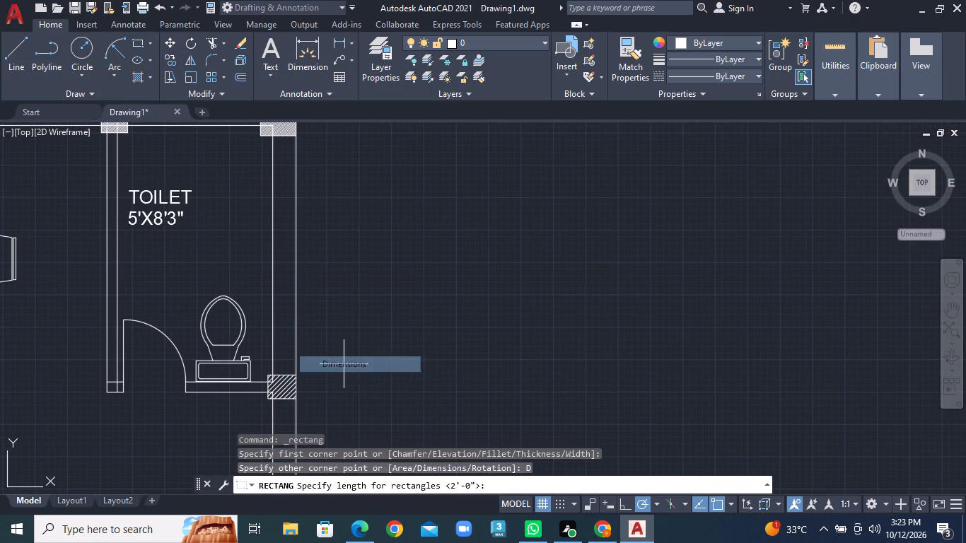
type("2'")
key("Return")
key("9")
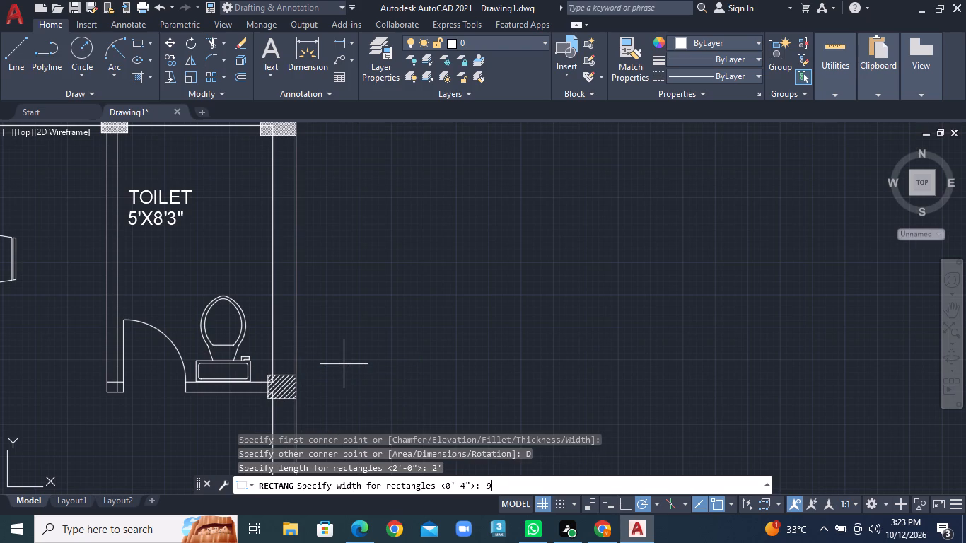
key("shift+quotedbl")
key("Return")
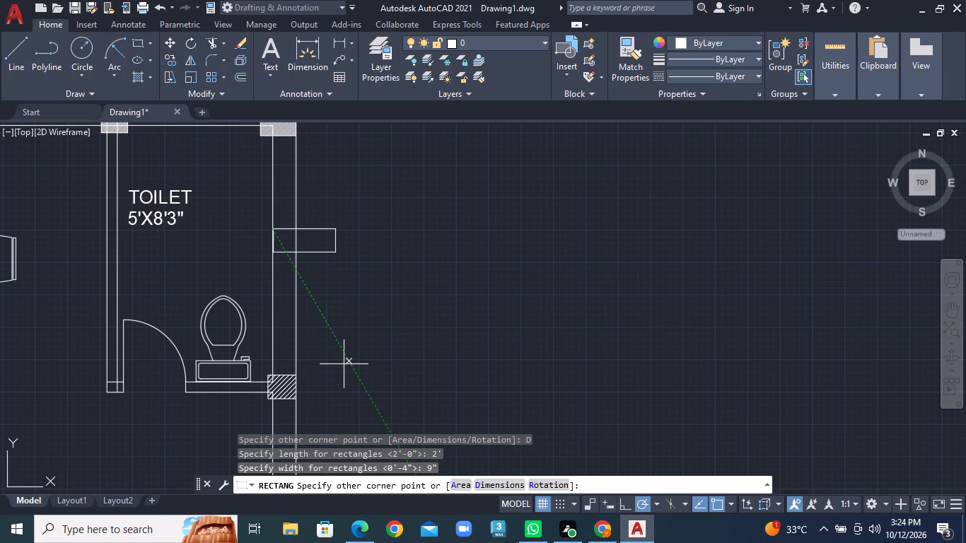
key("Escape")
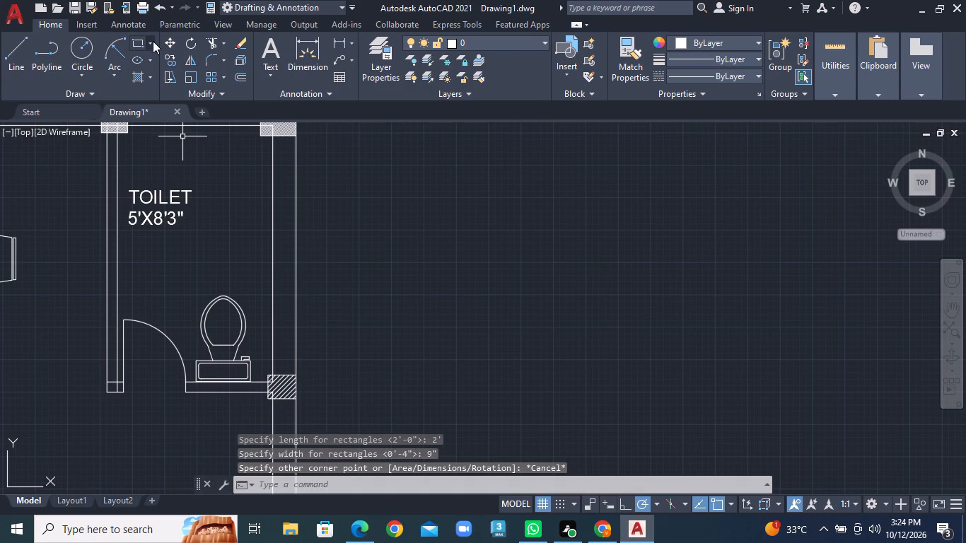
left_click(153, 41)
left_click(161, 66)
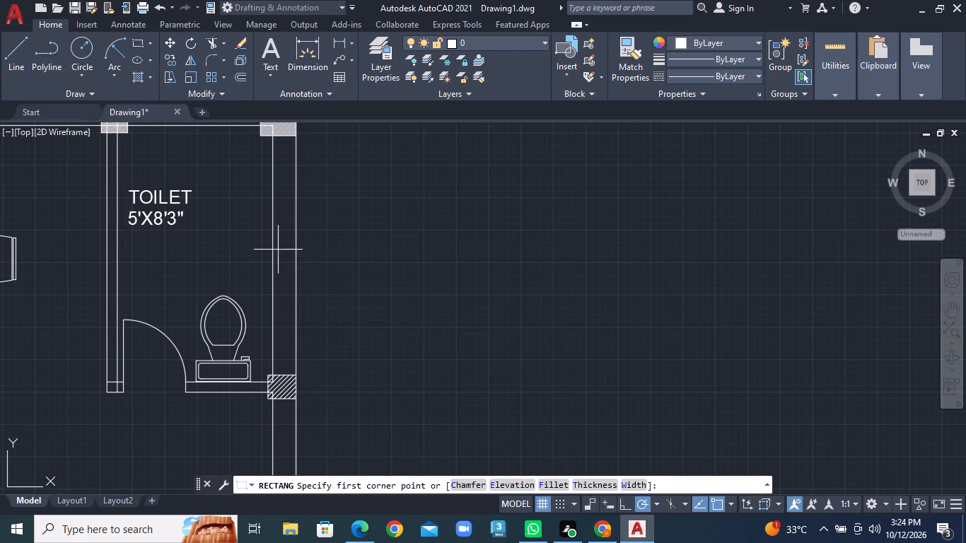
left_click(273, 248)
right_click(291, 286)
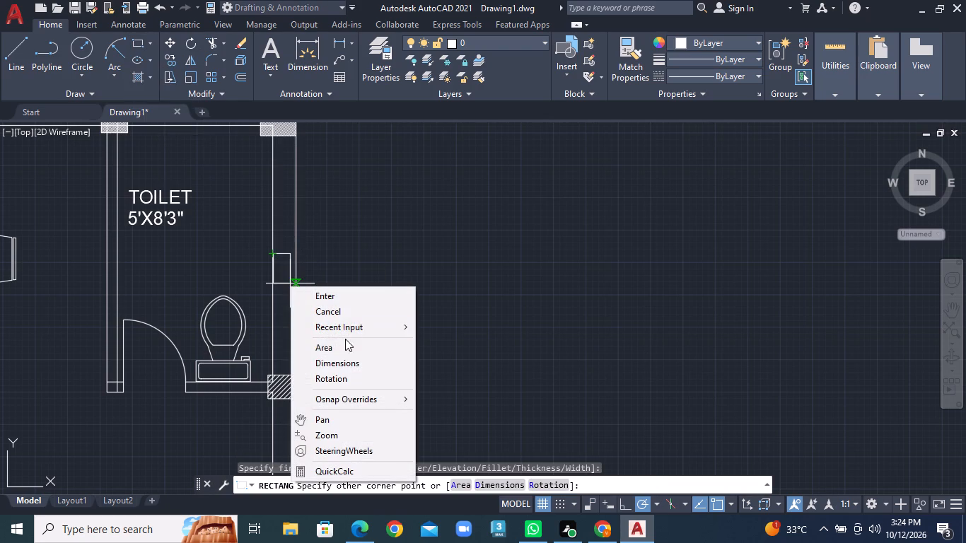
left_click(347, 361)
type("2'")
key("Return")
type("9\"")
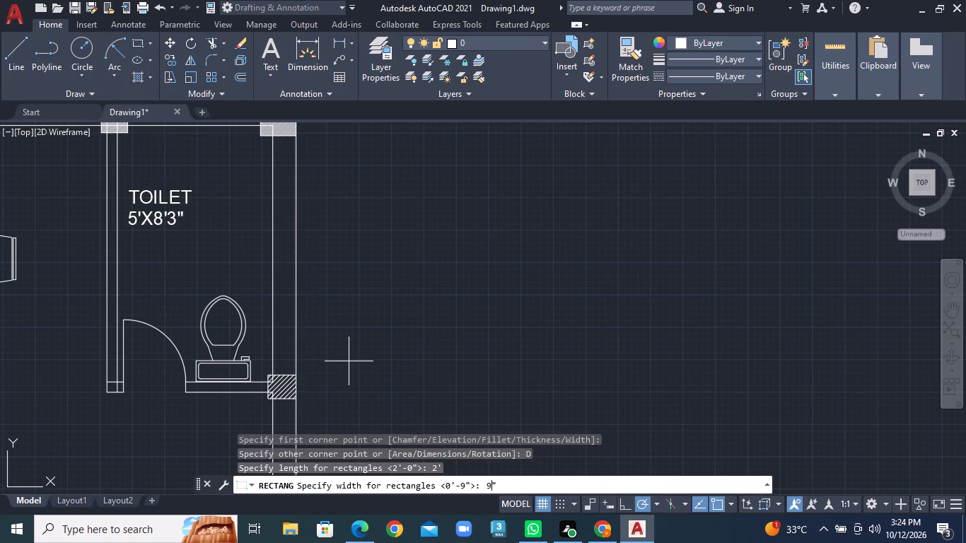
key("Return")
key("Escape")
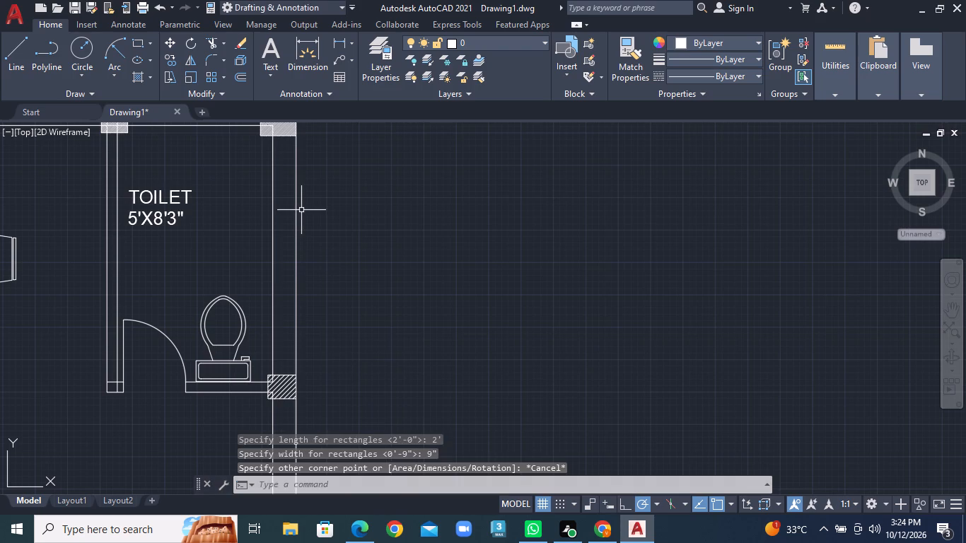
Draw a 9" by 2' rectangle within the right outer wall of the 5'X8'3" toilet, starting at the wall's inner line and extending downward.
left_click(151, 45)
left_click(175, 65)
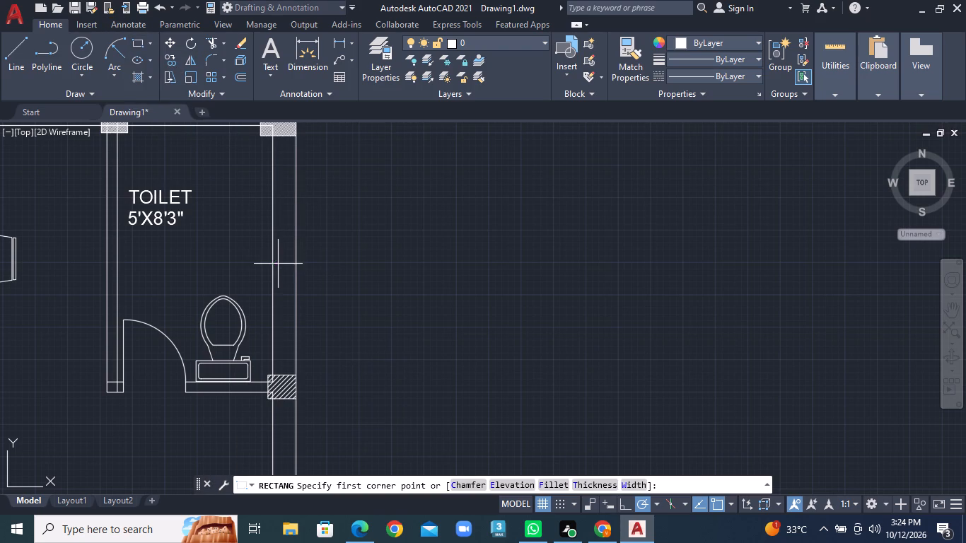
left_click(272, 258)
right_click(272, 258)
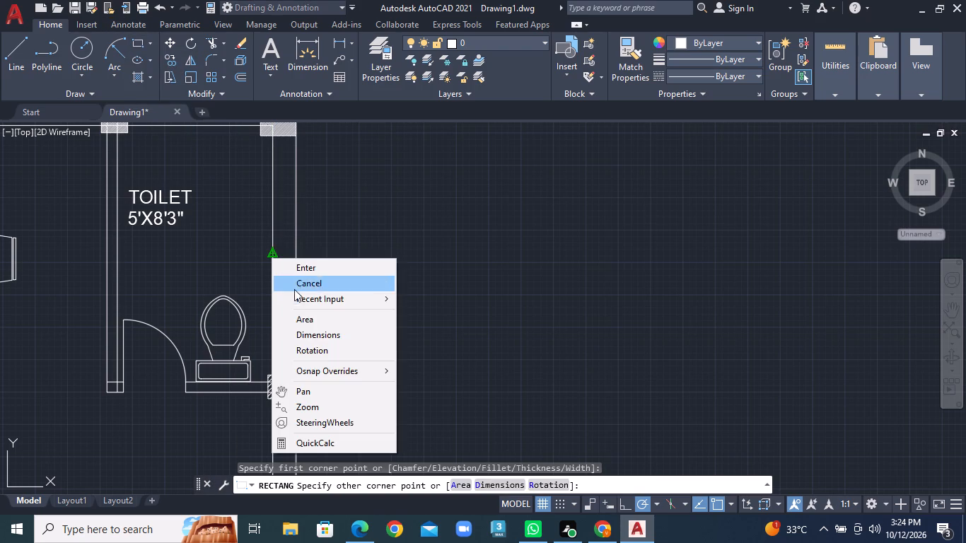
left_click(305, 337)
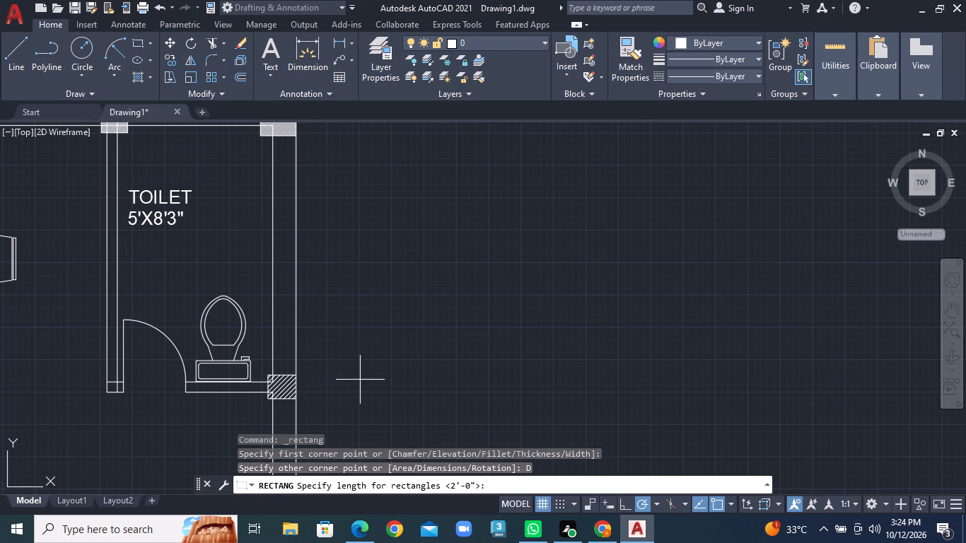
type("9\"")
key("Return")
type("2'")
key("Return")
left_click(354, 375)
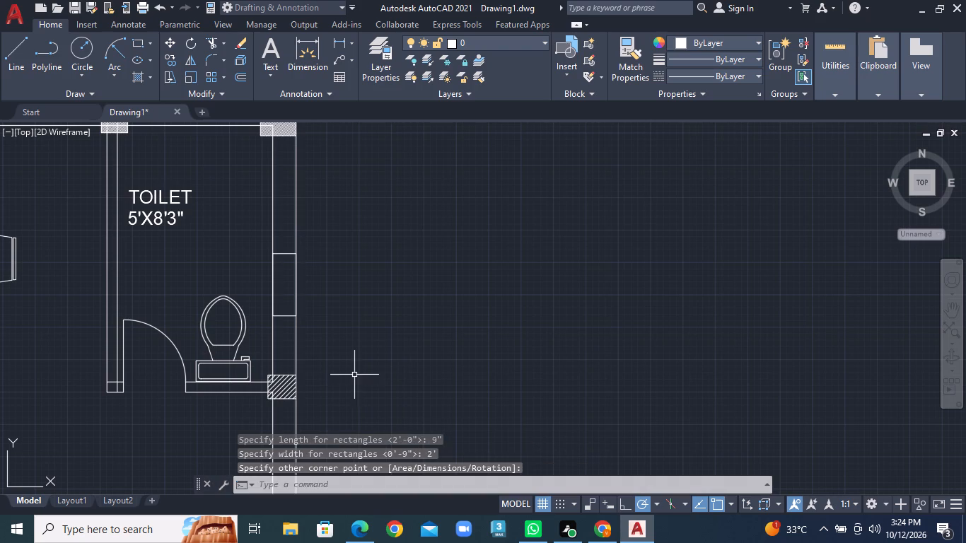
Draw a 9" by 2' rectangle within the right outer wall of the living area, beside the lower half of the upright sofa.
scroll(347, 283, "down", 2)
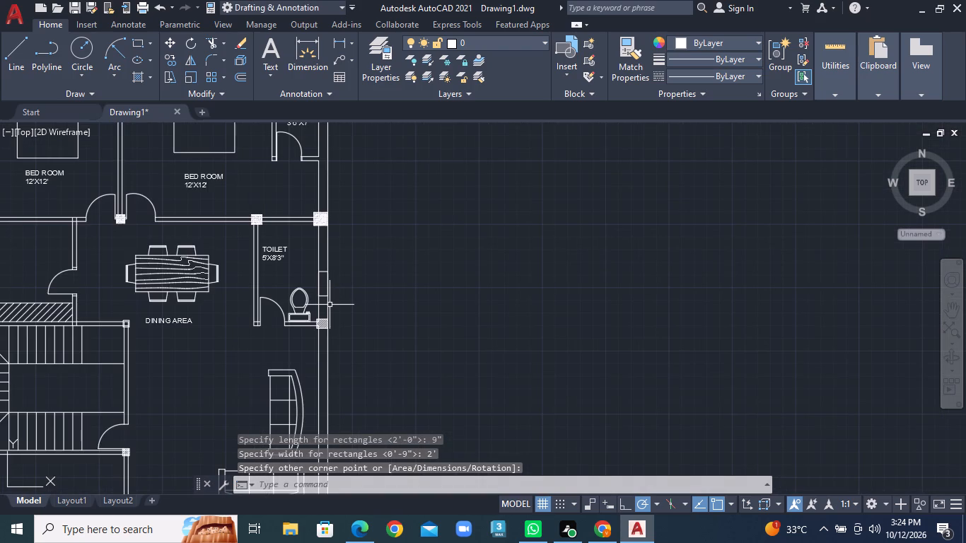
scroll(343, 308, "down", 3)
scroll(351, 309, "up", 1)
scroll(373, 370, "up", 1)
middle_click_drag(373, 370, 379, 352)
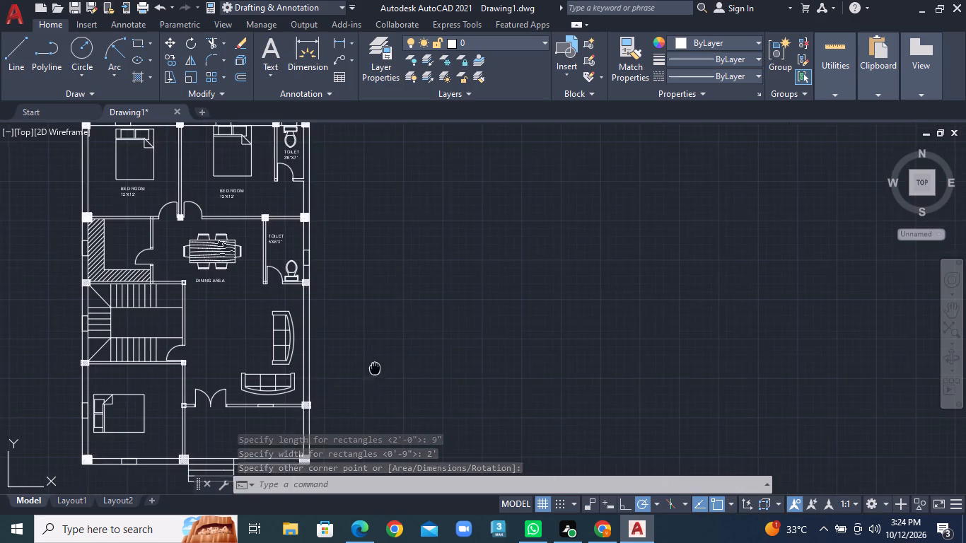
middle_click_drag(379, 352, 406, 277)
scroll(334, 264, "up", 2)
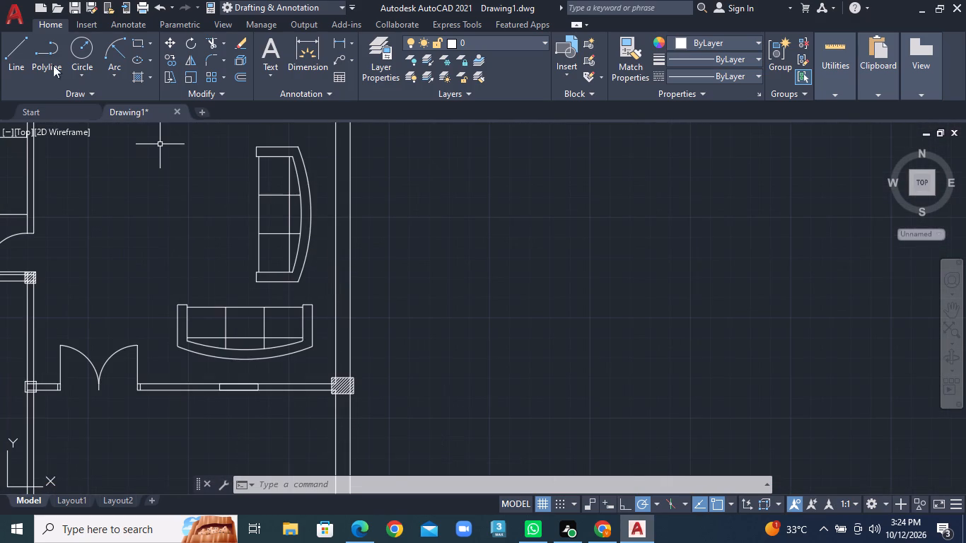
left_click(8, 55)
left_click(149, 38)
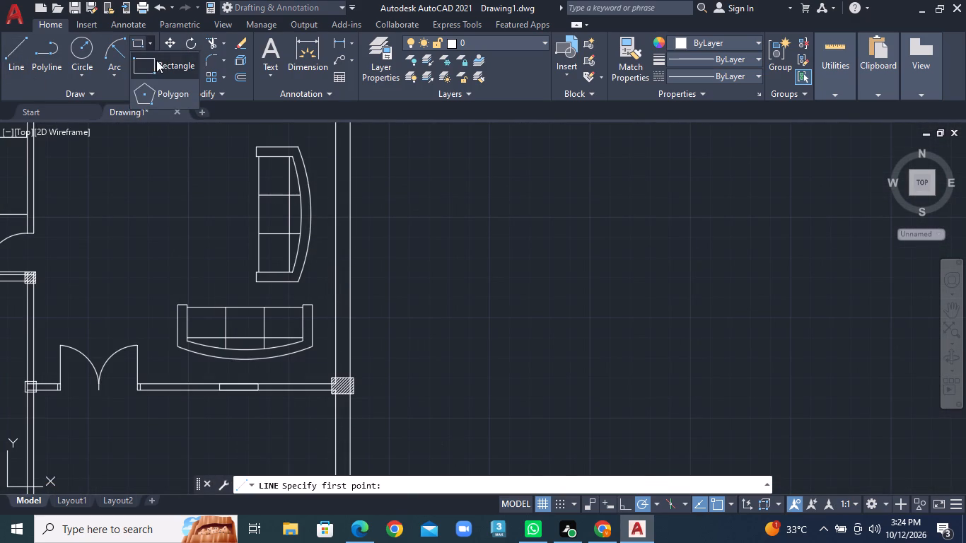
left_click(157, 68)
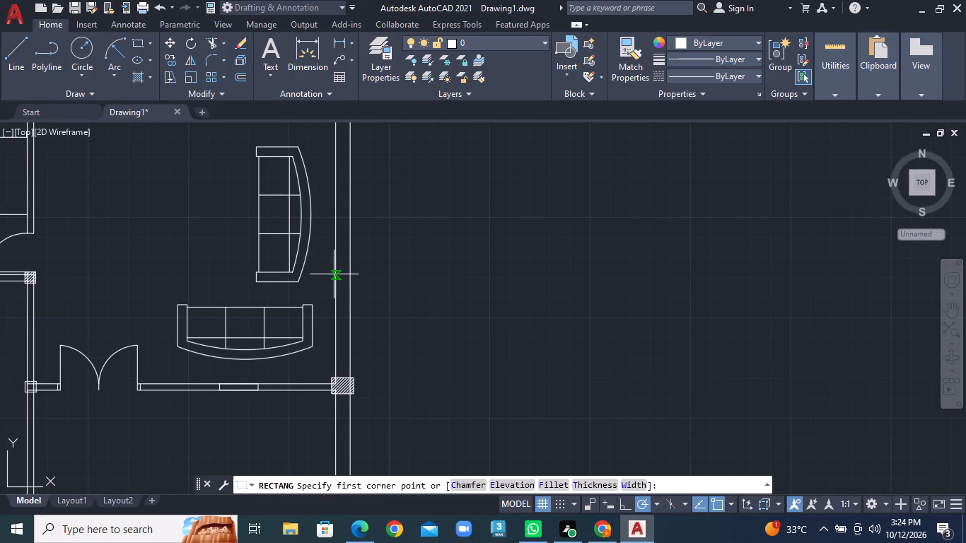
left_click(335, 274)
scroll(363, 326, "up", 1)
right_click(363, 326)
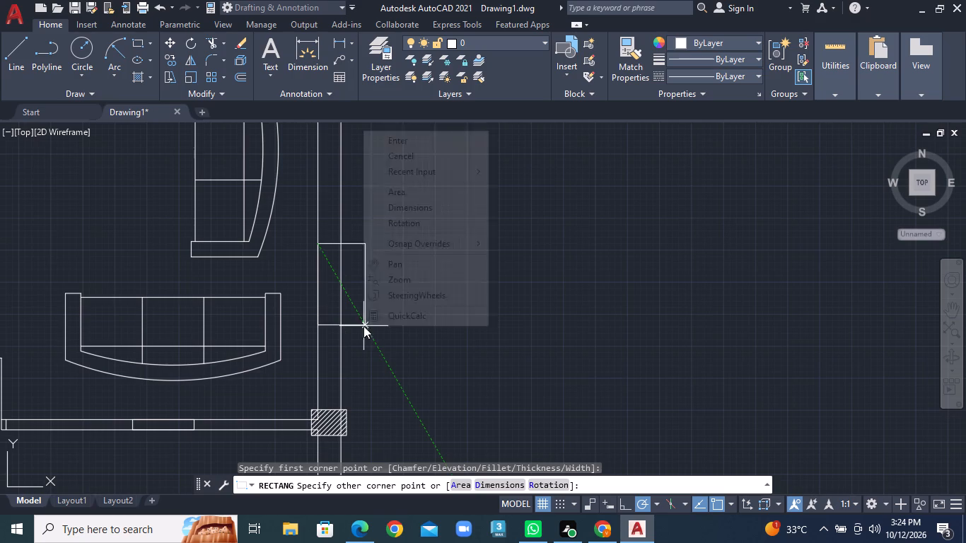
left_click(414, 211)
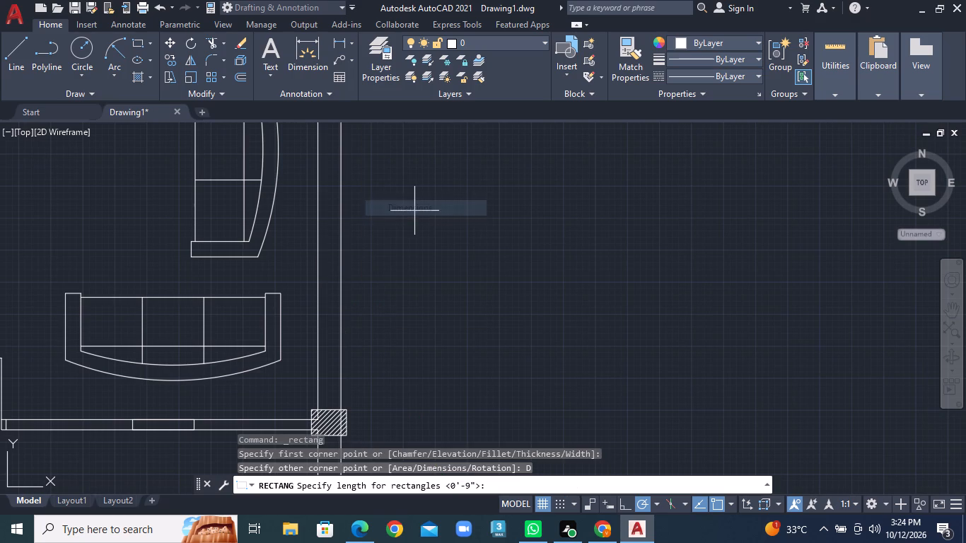
type("9\"")
key("Return")
type("2'")
key("Return")
double_click(383, 179)
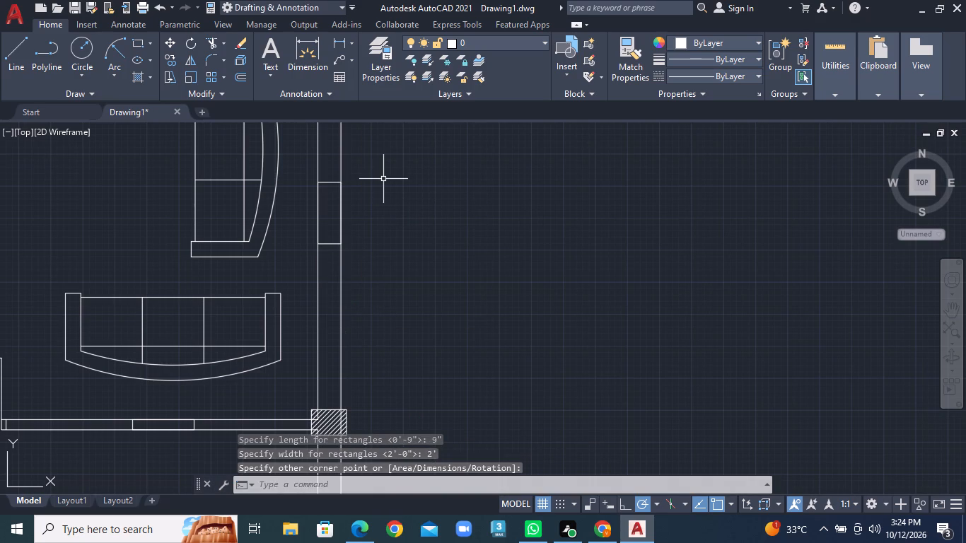
Examine the window openings around the plan, from the front bedroom and staircase up to the two upper bedrooms and toilets.
scroll(419, 236, "down", 2)
middle_click_drag(420, 300, 508, 286)
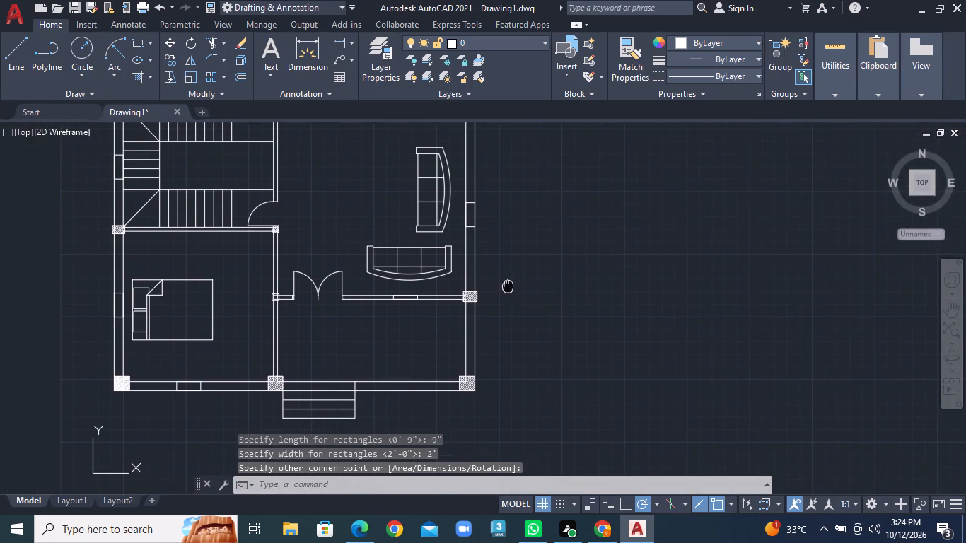
middle_click_drag(508, 286, 551, 310)
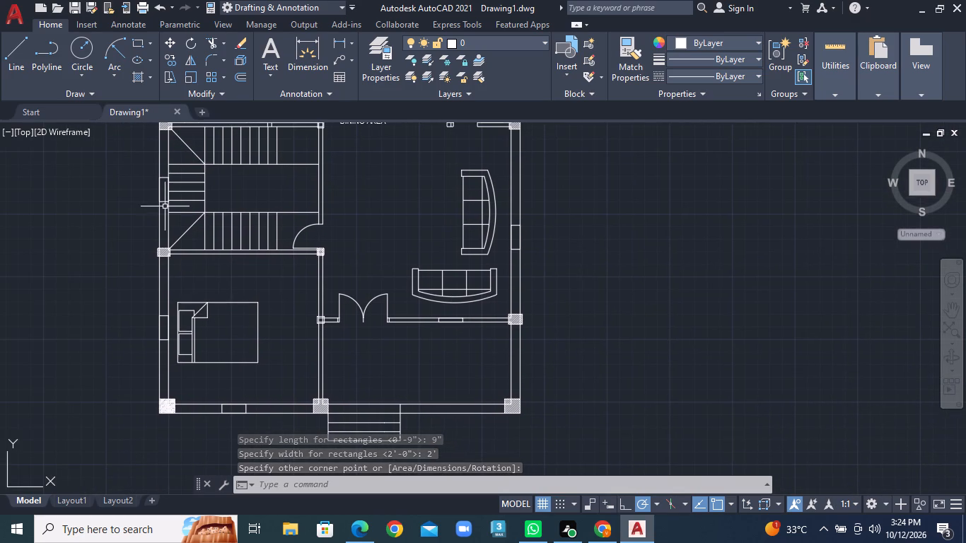
middle_click_drag(165, 206, 262, 325)
scroll(265, 199, "up", 2)
middle_click_drag(332, 156, 289, 304)
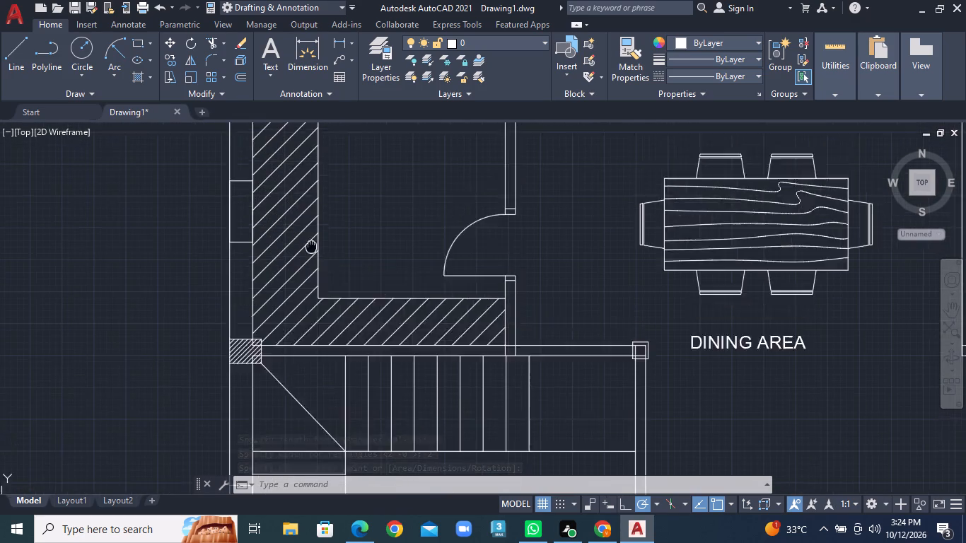
middle_click_drag(289, 304, 267, 358)
scroll(330, 199, "down", 2)
middle_click_drag(327, 202, 290, 370)
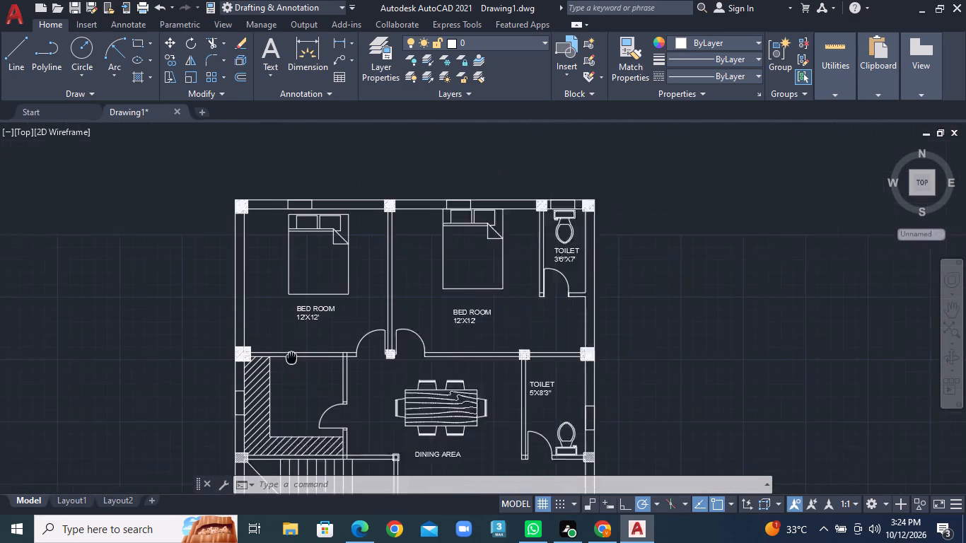
middle_click_drag(290, 370, 290, 370)
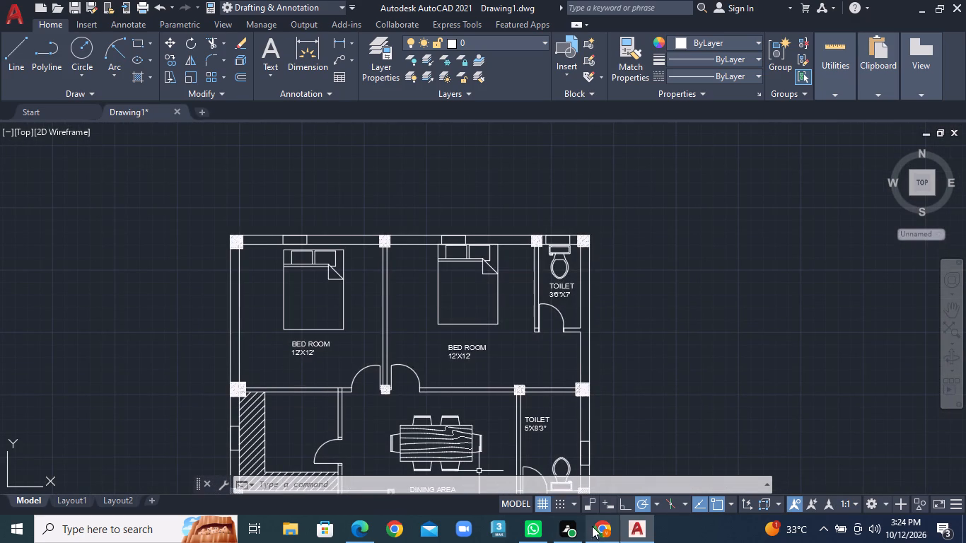
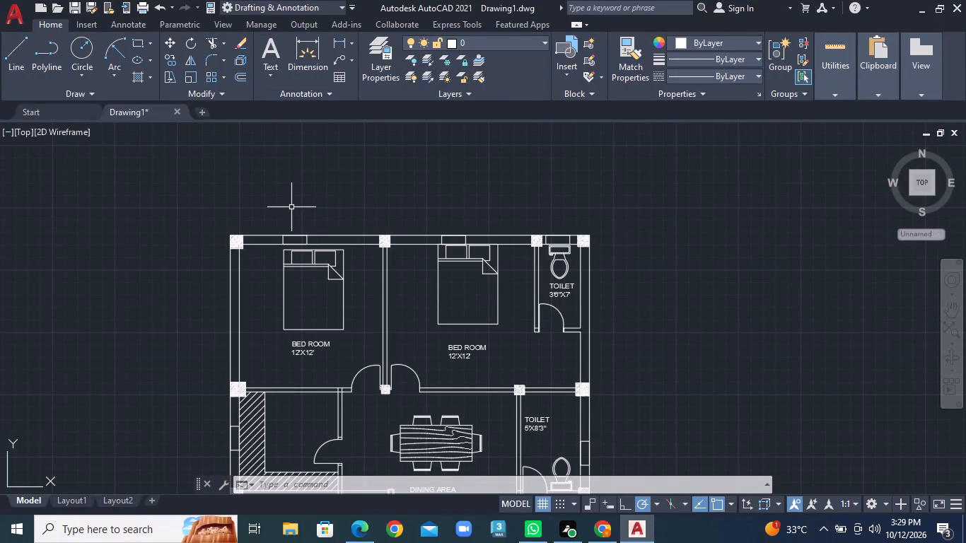
Add a multiline text label "W" above the top-wall window opening of the left upper bedroom.
type("MT")
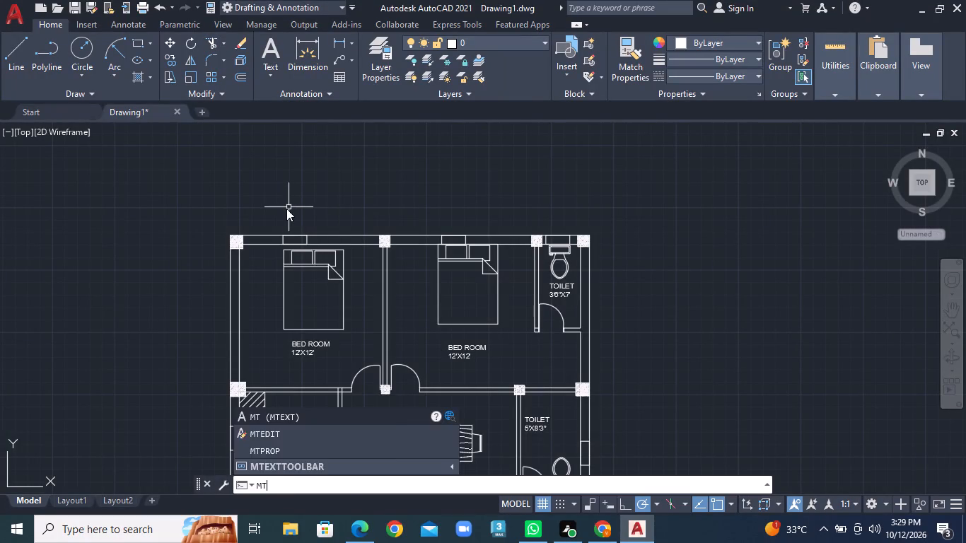
key("Return")
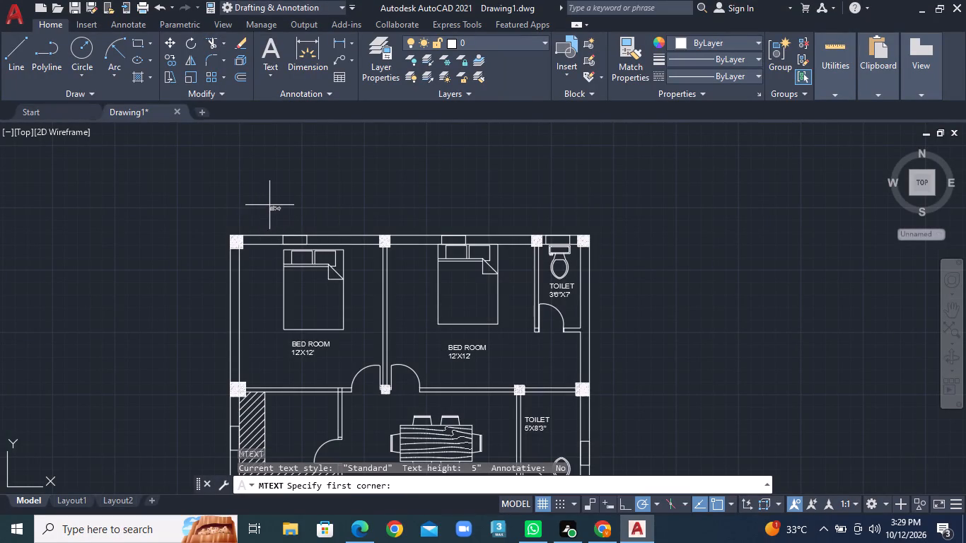
left_click(274, 205)
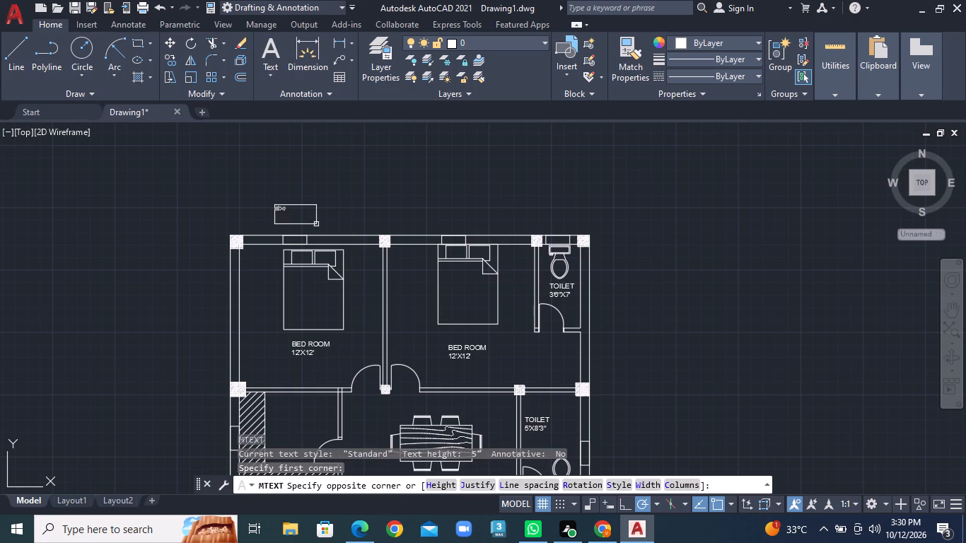
left_click(316, 224)
key("w")
left_click(329, 221)
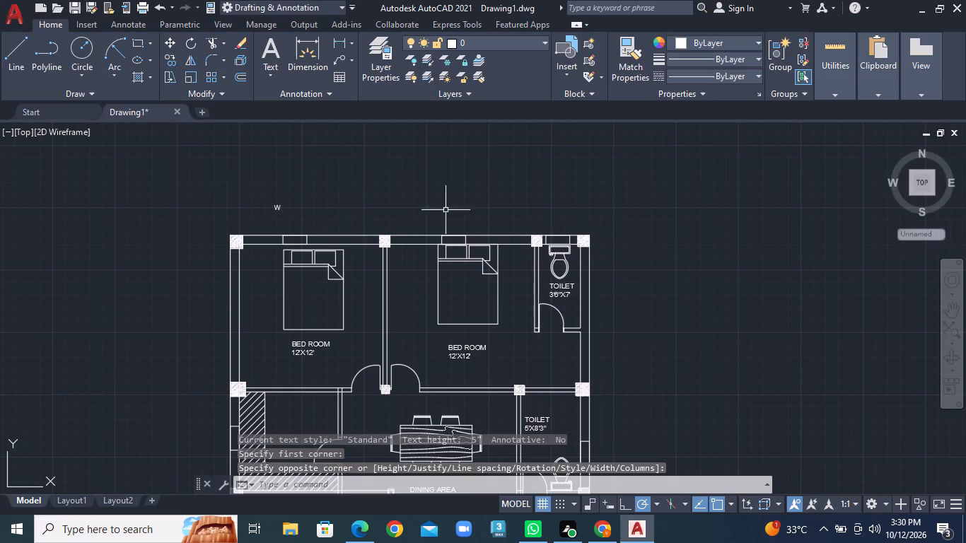
Add a multiline text label "W" above the top-wall window opening of the right upper bedroom.
scroll(438, 215, "up", 3)
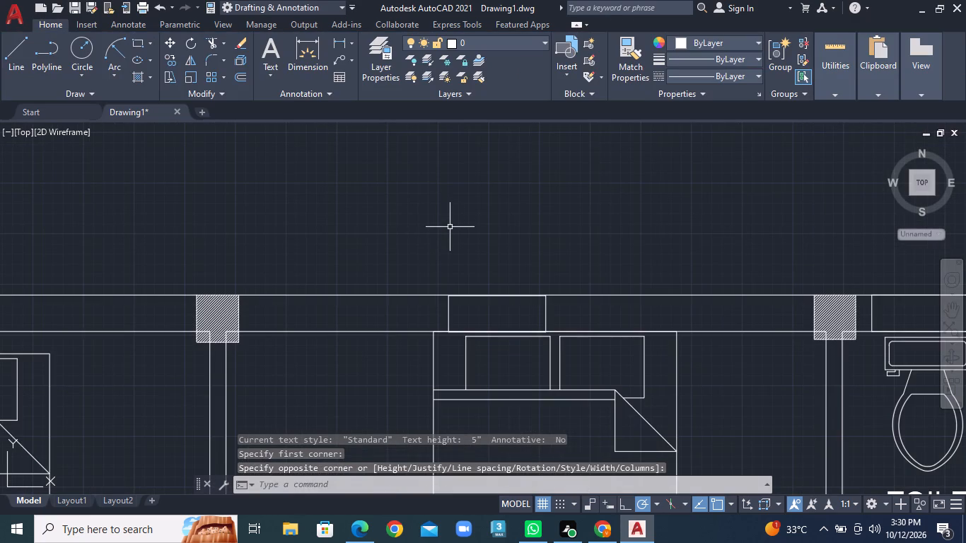
right_click(450, 250)
left_click(477, 254)
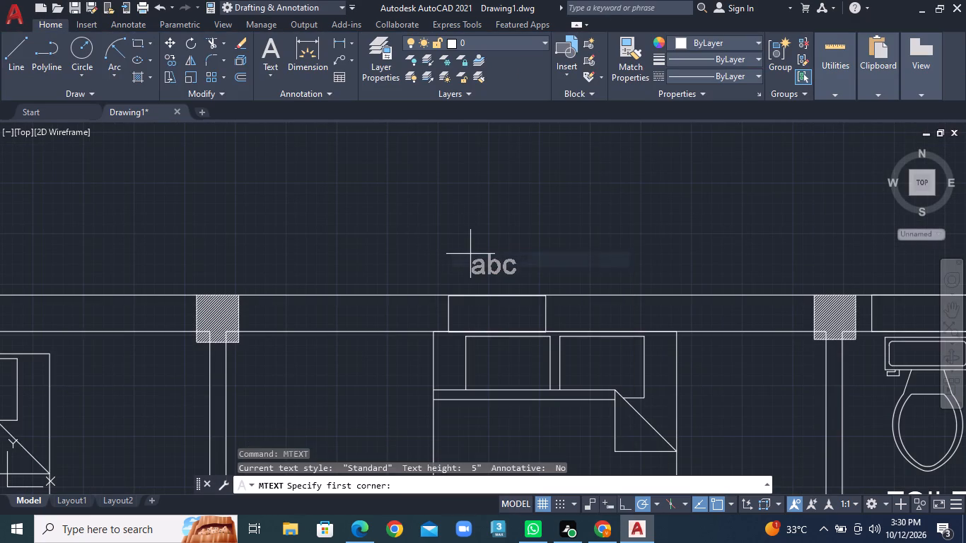
left_click(467, 253)
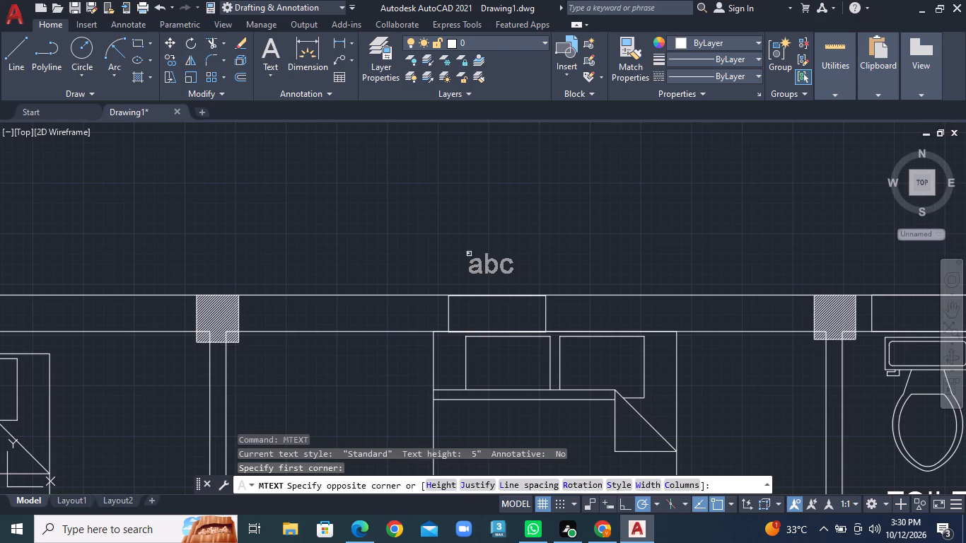
left_click(513, 285)
key("w")
left_click(576, 284)
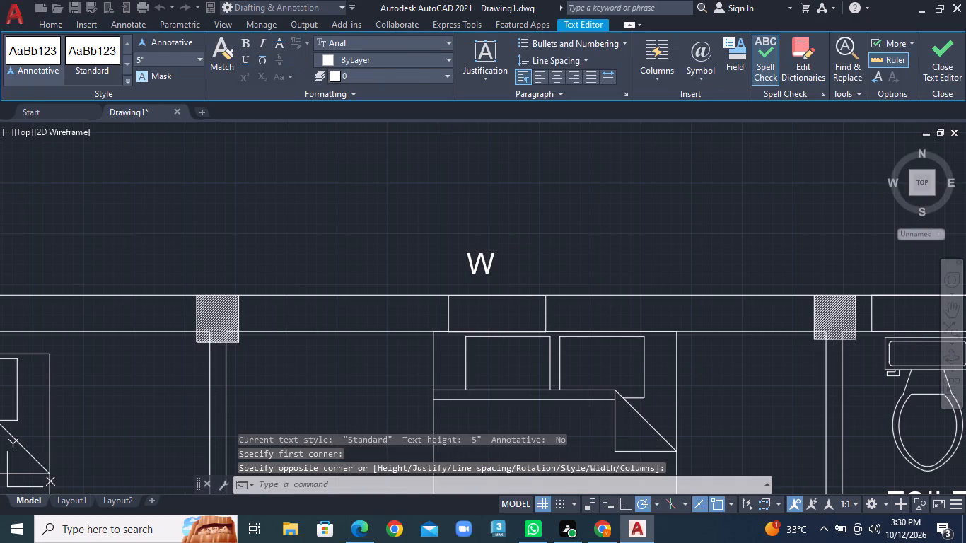
Draw a horizontal line between the side midpoints of the left upper bedroom's window rectangle.
middle_click_drag(333, 294, 658, 280)
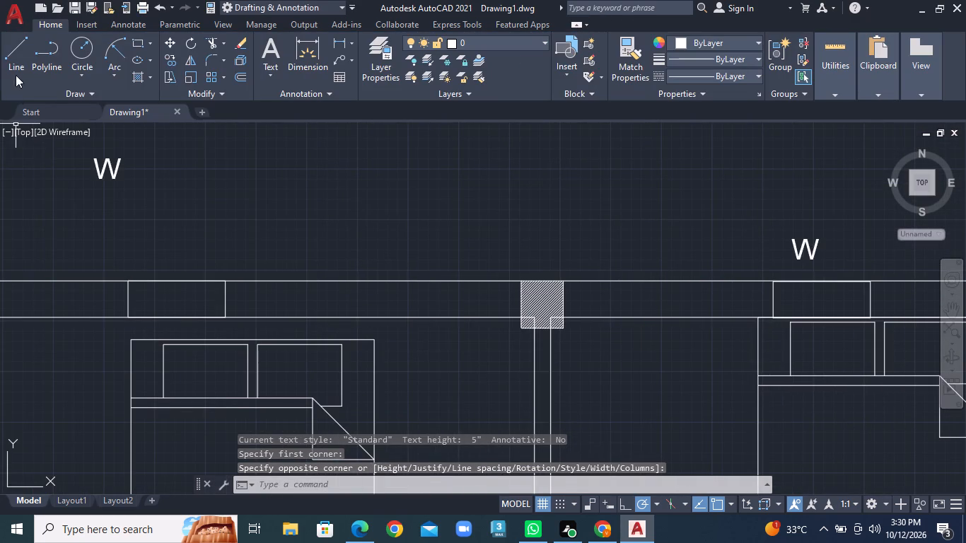
left_click(16, 59)
scroll(115, 263, "up", 1)
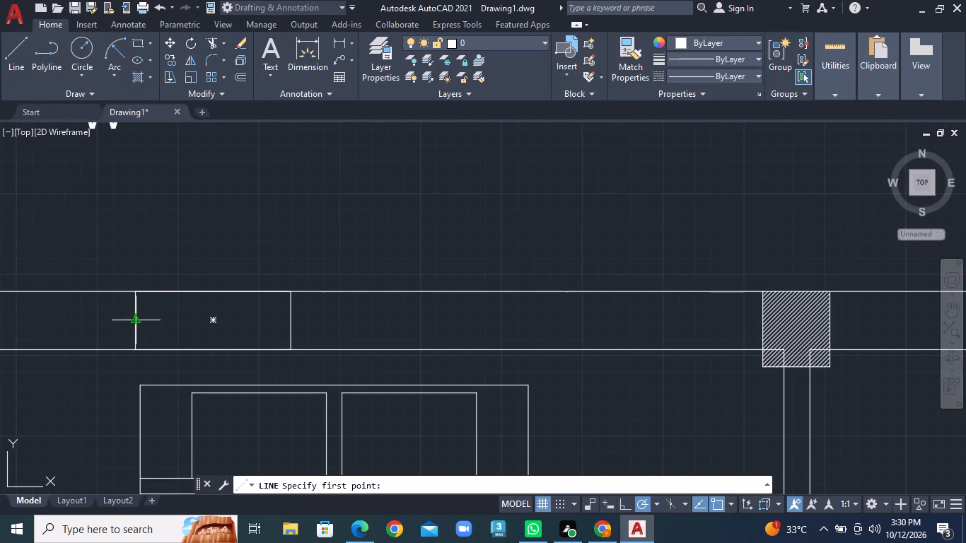
left_click(134, 322)
left_click(289, 323)
right_click(289, 323)
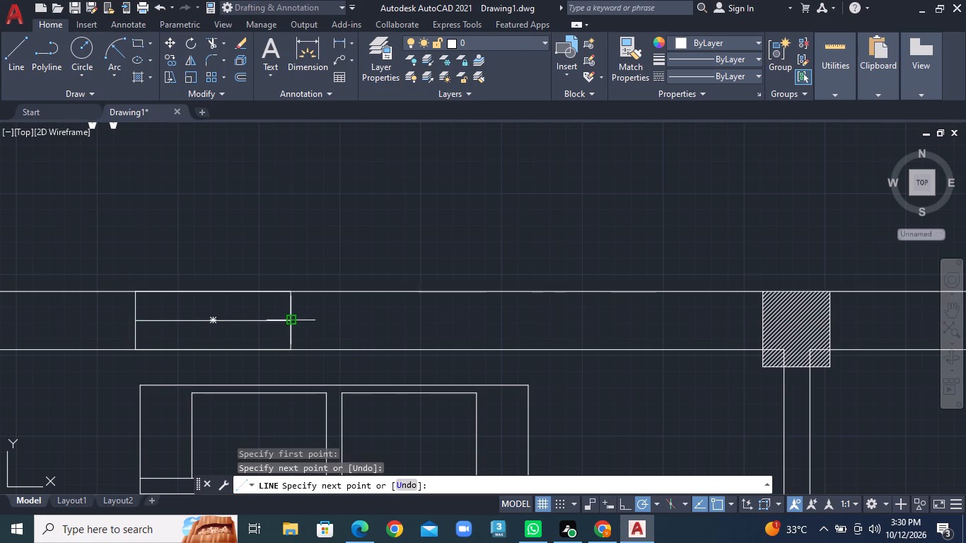
left_click(313, 325)
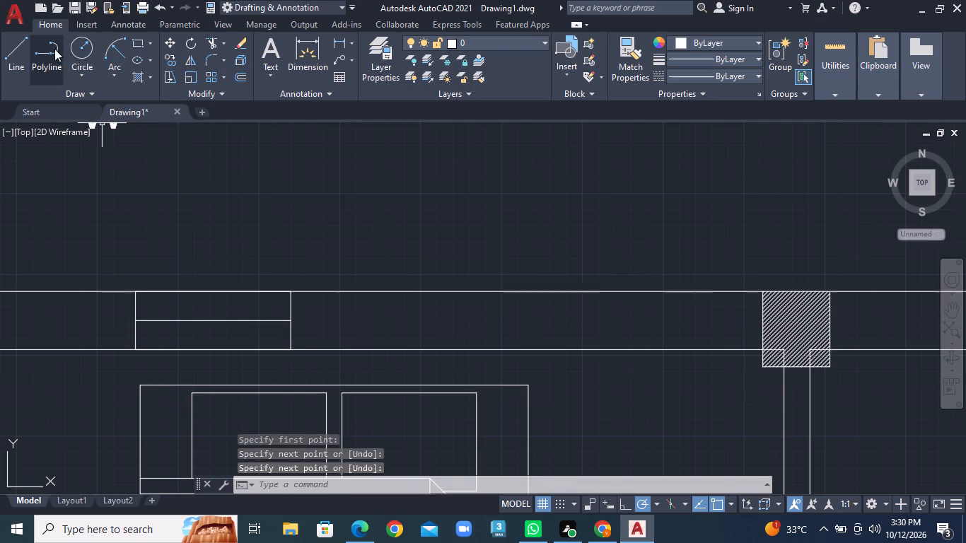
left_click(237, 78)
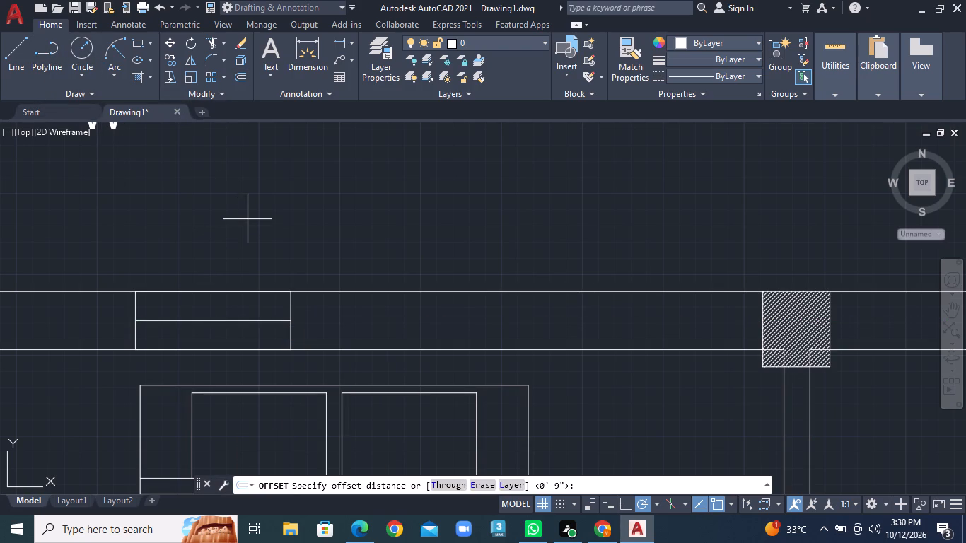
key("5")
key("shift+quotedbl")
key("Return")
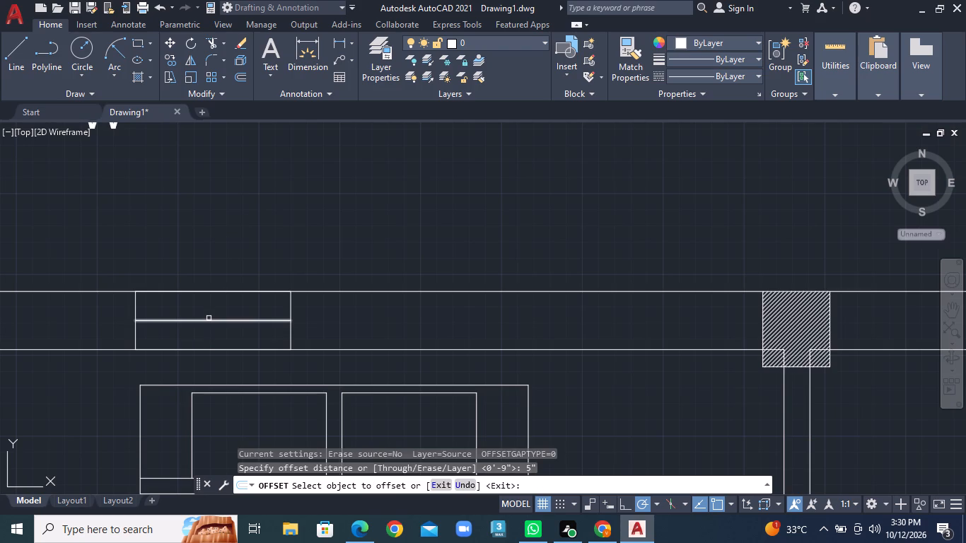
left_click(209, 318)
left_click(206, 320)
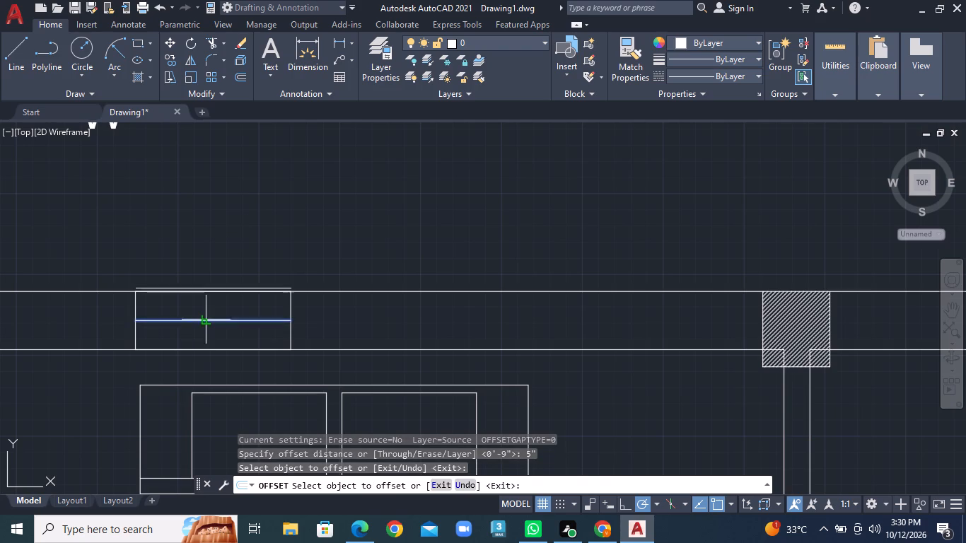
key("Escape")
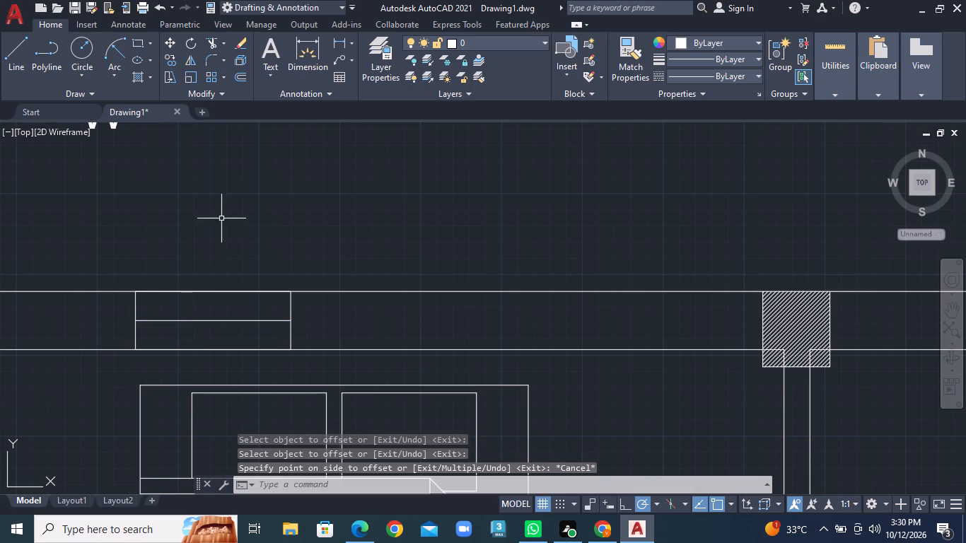
Offset the left bedroom window's centre line by 1" once above and once below.
left_click(243, 74)
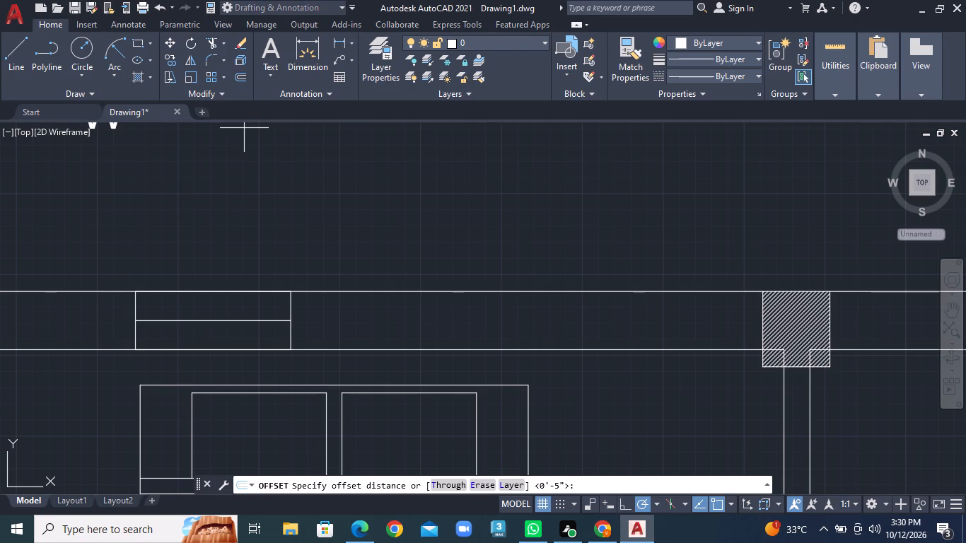
key("1")
key("shift+quotedbl")
key("Return")
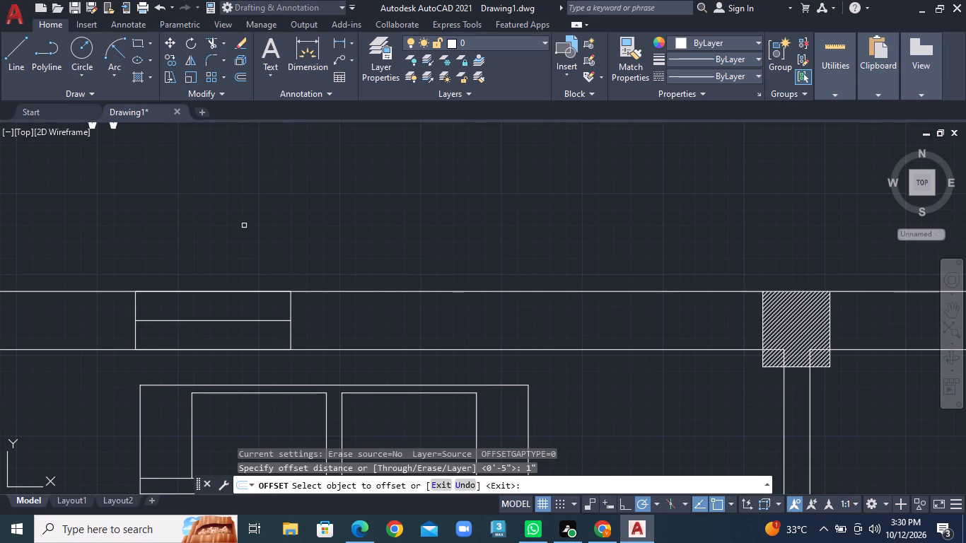
left_click(228, 321)
left_click(233, 303)
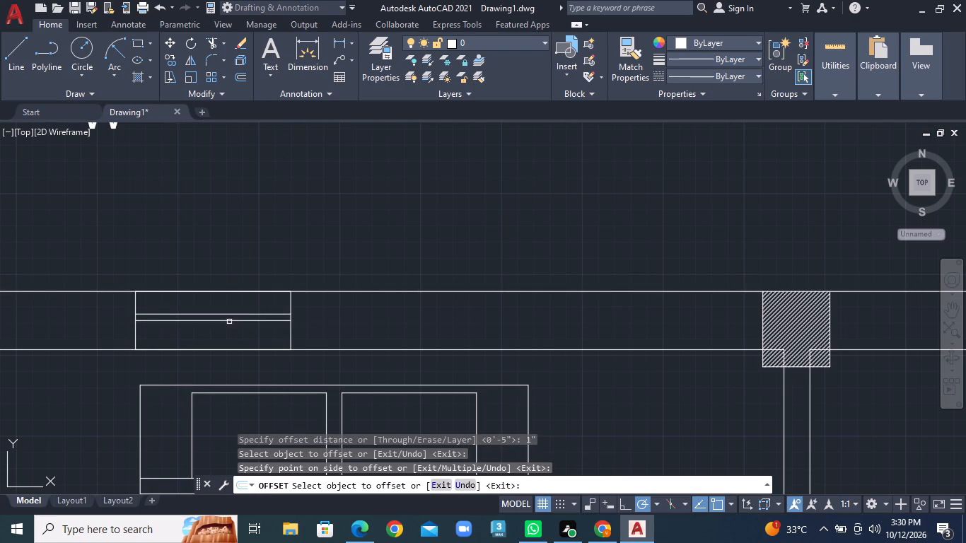
left_click(228, 320)
left_click(226, 343)
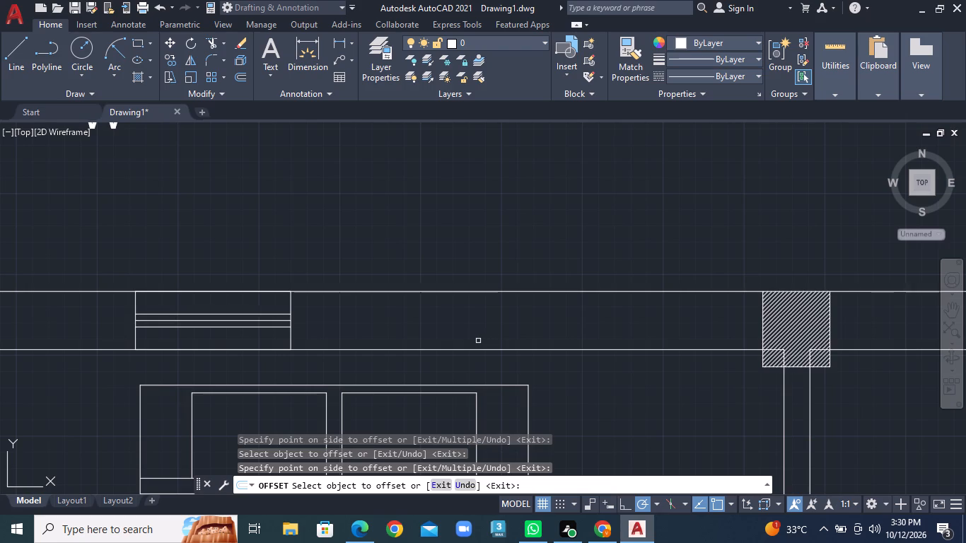
Trim away the original centre line between the two offset lines in the left bedroom's window.
left_click(223, 40)
left_click(232, 58)
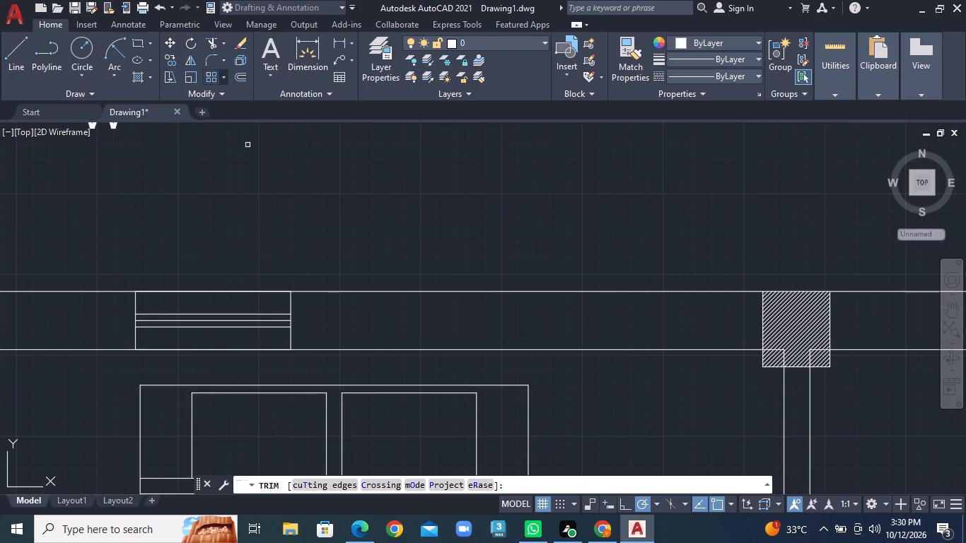
left_click(211, 320)
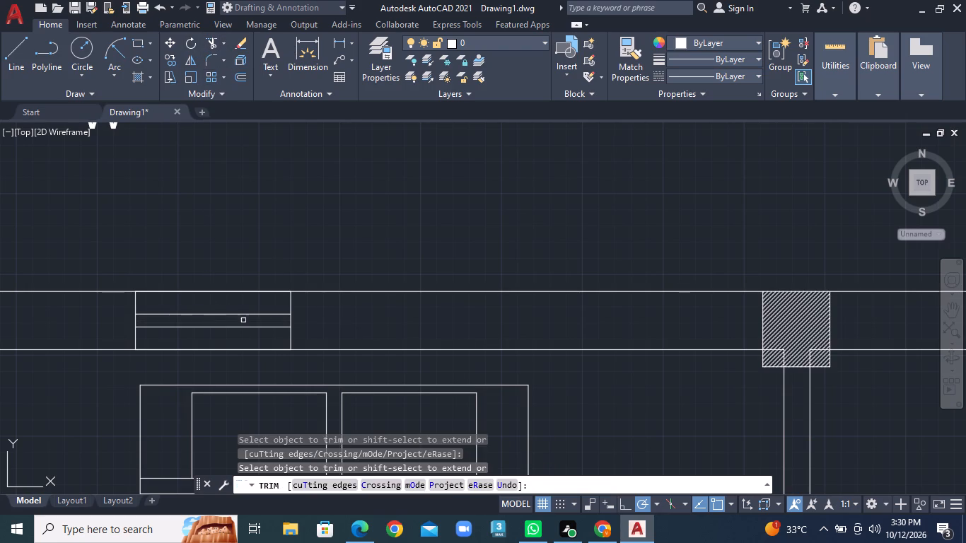
Draw a horizontal line at mid-height across the right upper bedroom's window rectangle, from its left side to its right side.
scroll(523, 362, "down", 3)
middle_click_drag(668, 383, 218, 380)
scroll(267, 373, "up", 1)
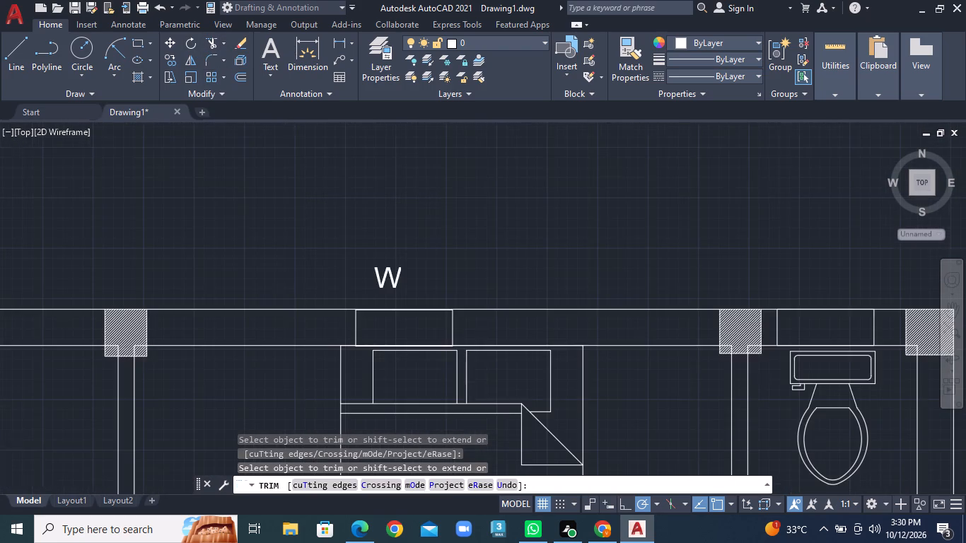
middle_click_drag(357, 366, 150, 365)
scroll(181, 366, "up", 1)
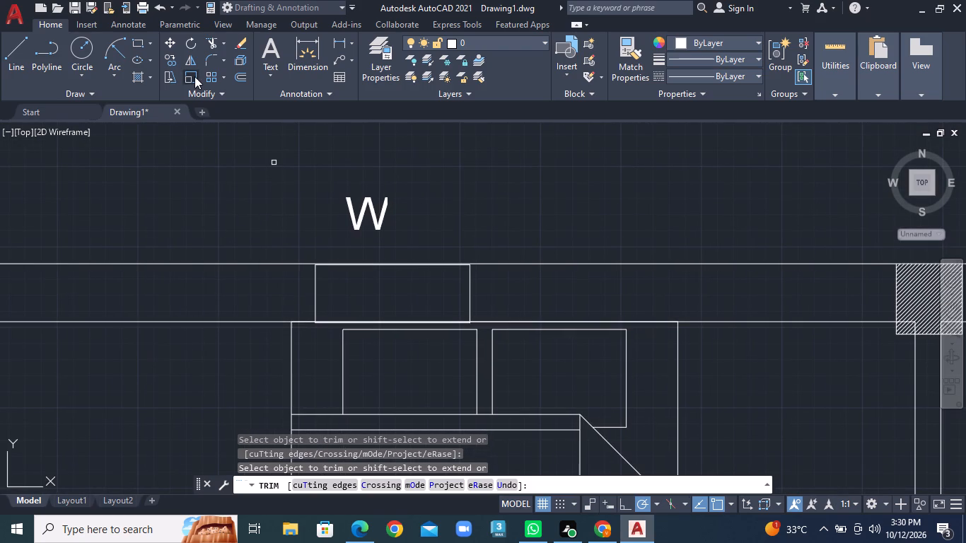
left_click(20, 47)
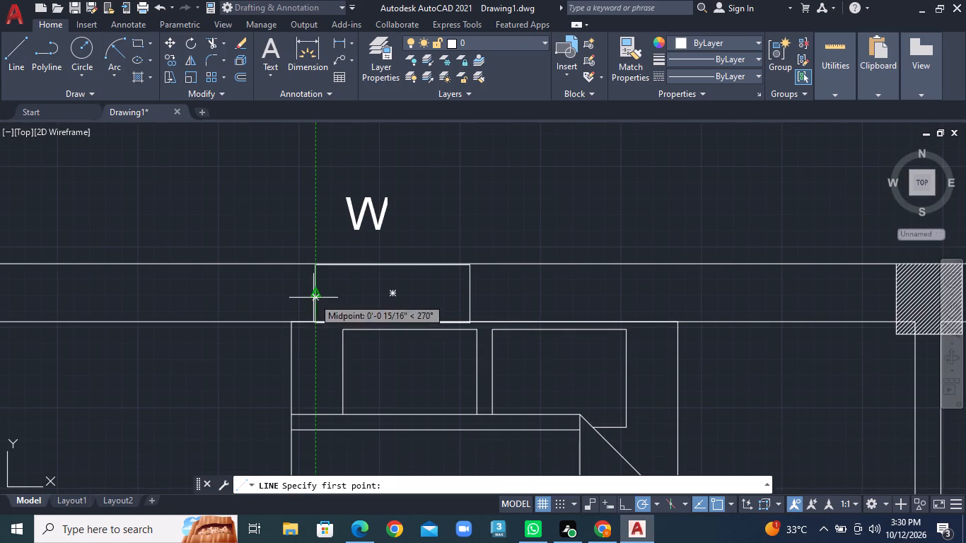
left_click(312, 291)
left_click(474, 298)
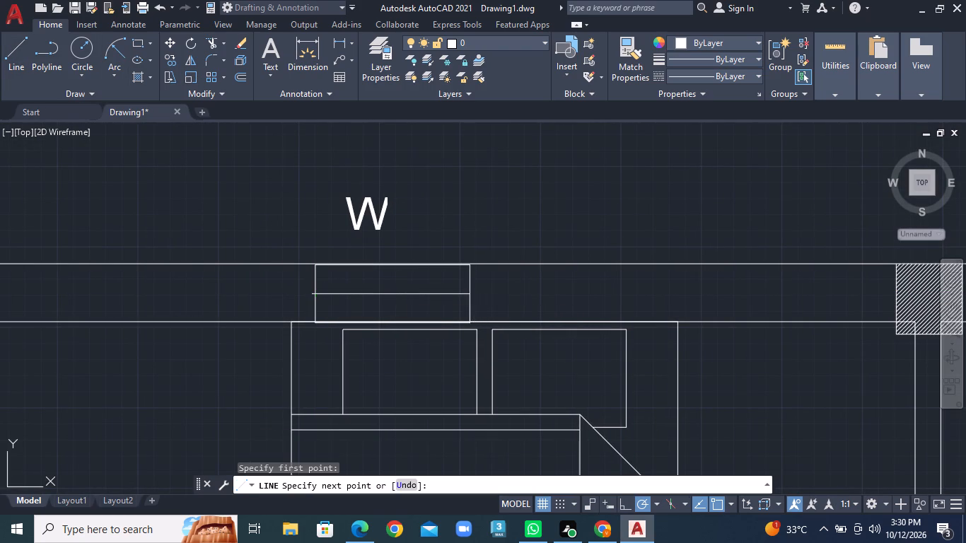
right_click(474, 298)
left_click(503, 308)
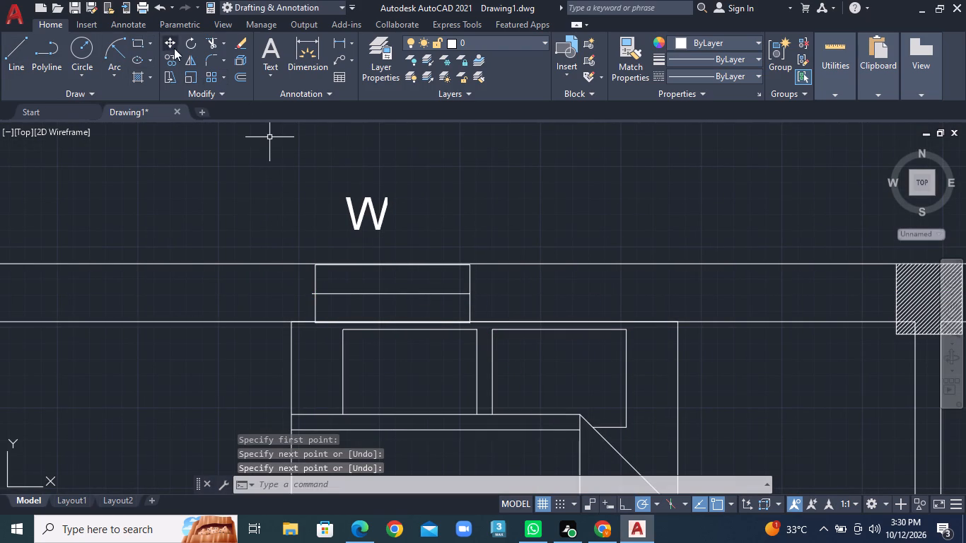
Offset the right bedroom window's centre line by 1" once above and once below.
left_click(236, 75)
key("0")
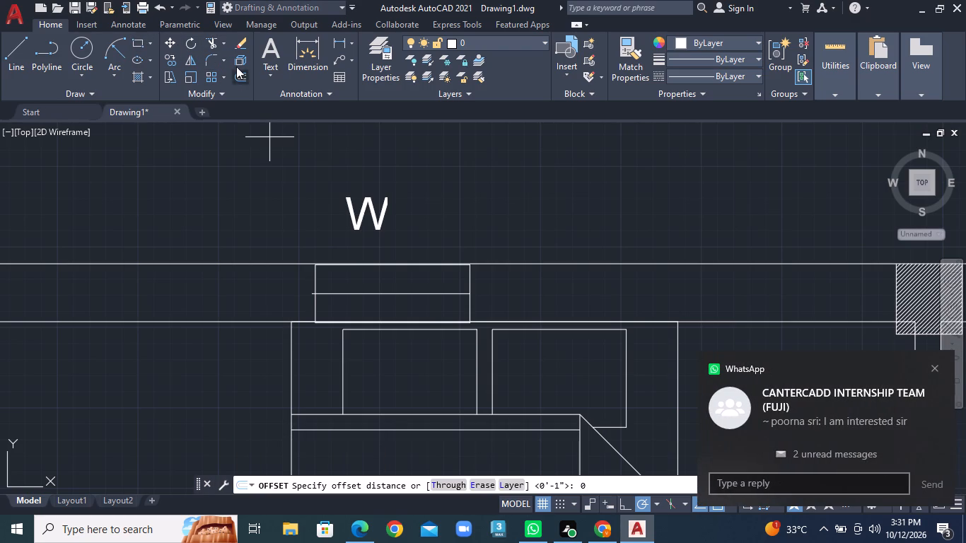
left_click(601, 484)
key("BackSpace")
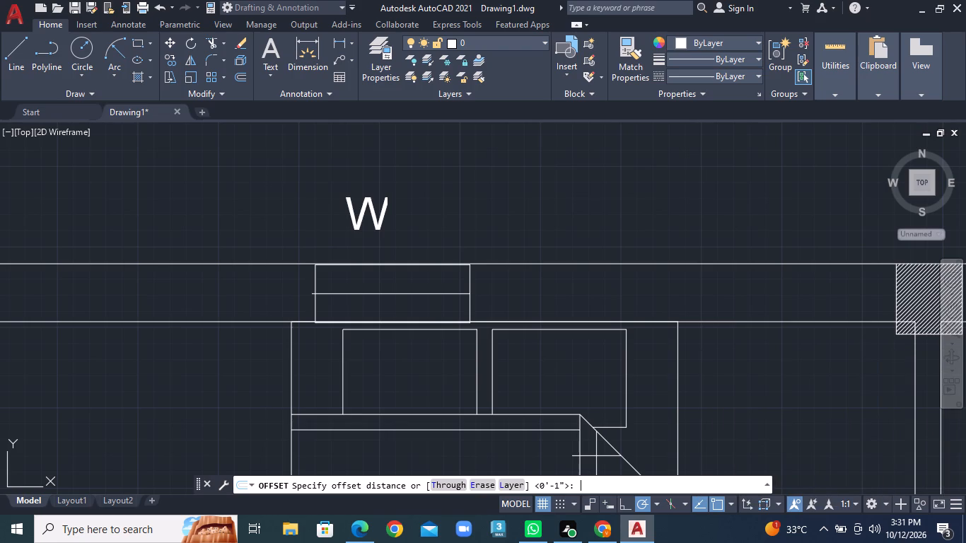
key("1")
key("1")
key("1")
key("1")
key("BackSpace")
key("BackSpace")
key("shift+quotedbl")
key("Return")
scroll(601, 484, "down", 2)
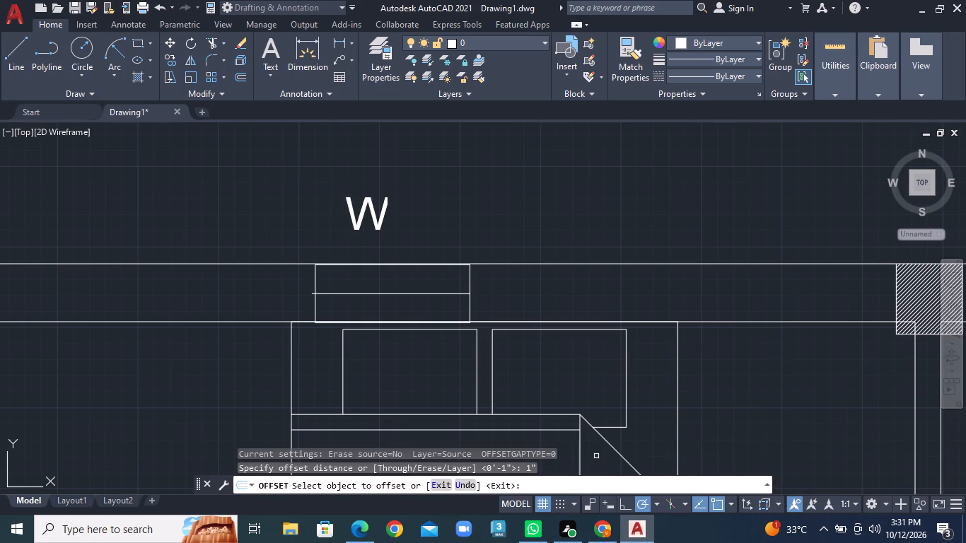
left_click(354, 294)
left_click(361, 279)
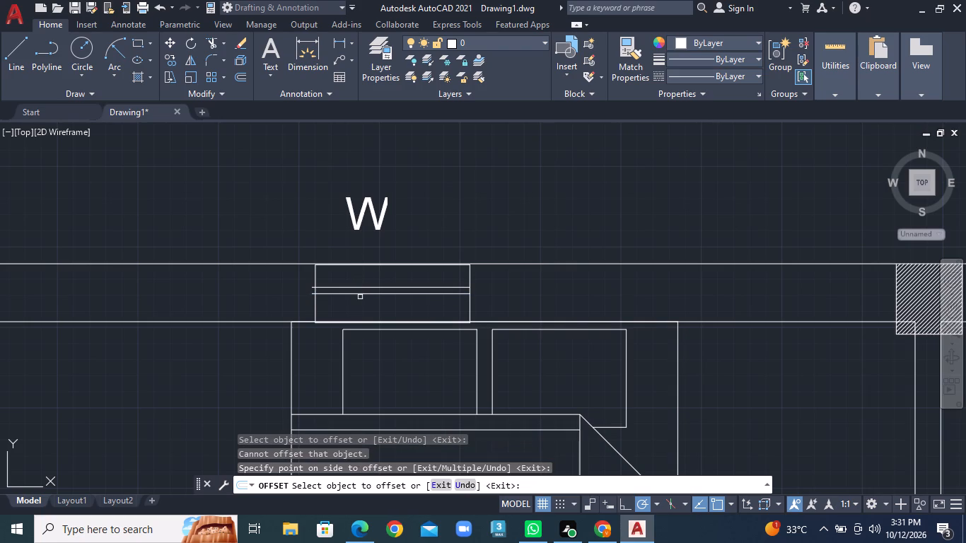
left_click(361, 294)
left_click(361, 305)
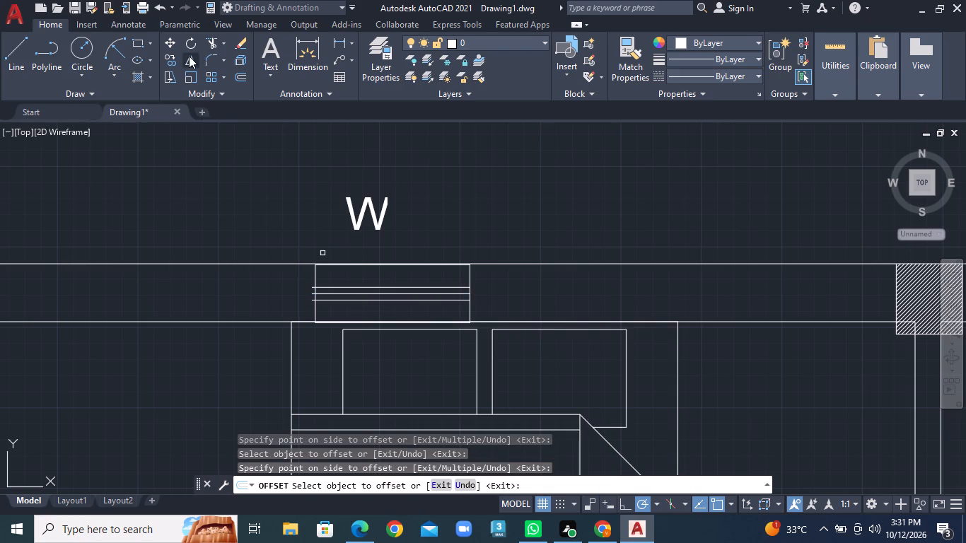
Trim away the centre line in the right bedroom's window and the line stubs projecting past the window's left side.
left_click(220, 42)
left_click(233, 58)
scroll(342, 360, "up", 3)
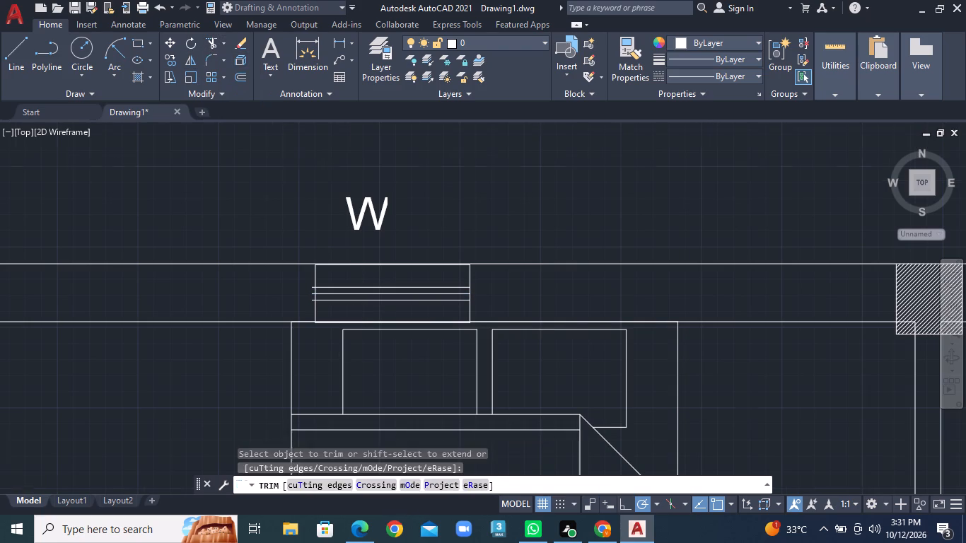
left_click(314, 193)
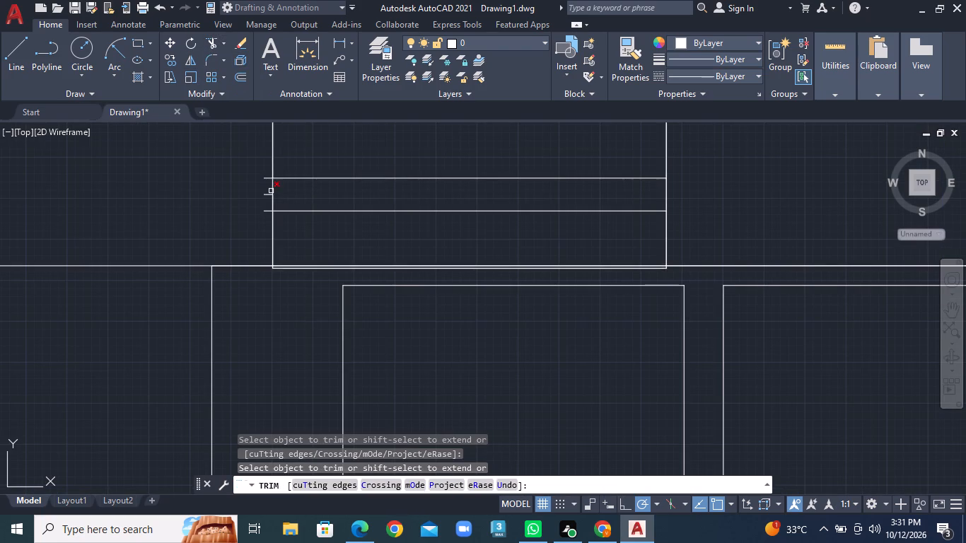
left_click(267, 194)
left_click(267, 178)
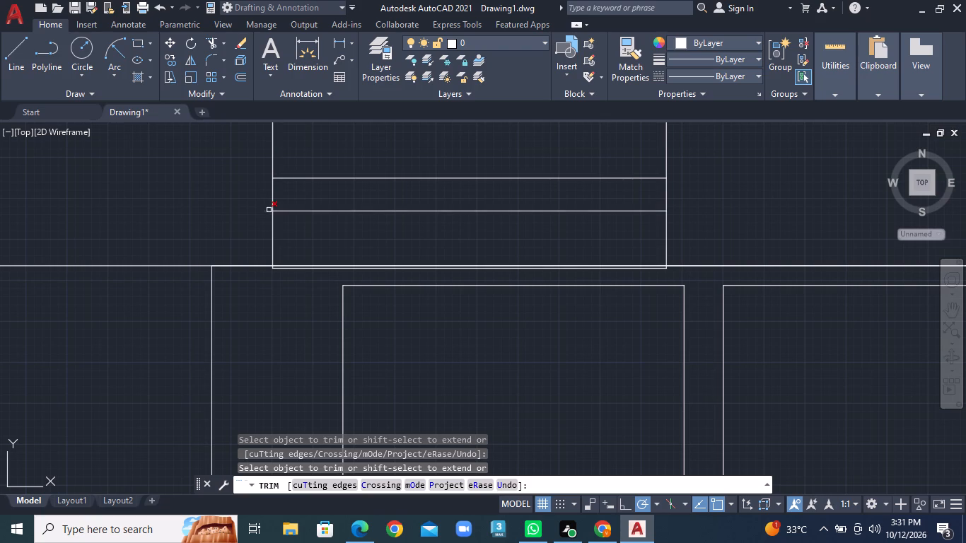
left_click(269, 210)
Draw a horizontal line at mid-height across the window rectangle of the 3'6"X7' toilet, from side to side.
scroll(520, 240, "down", 6)
scroll(616, 322, "down", 2)
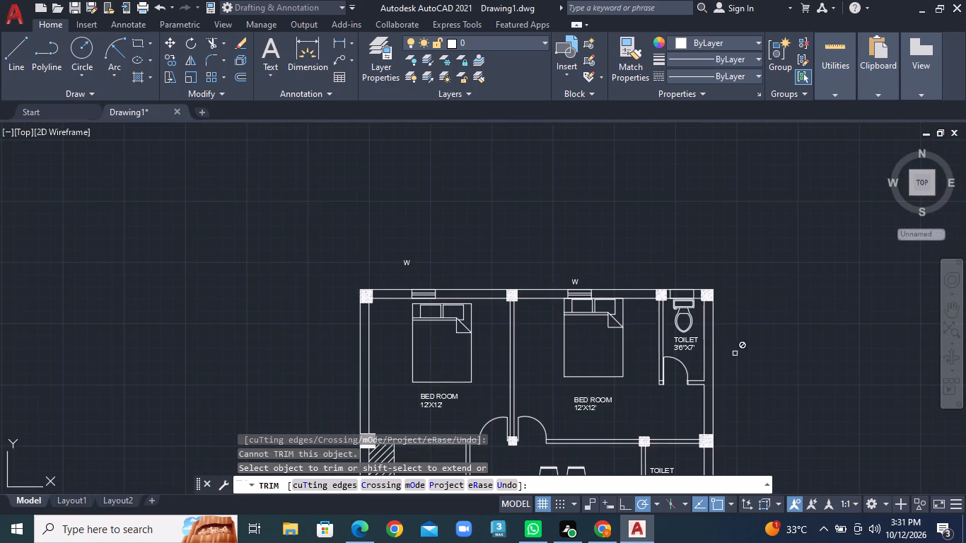
middle_click_drag(732, 352, 438, 361)
scroll(398, 296, "up", 5)
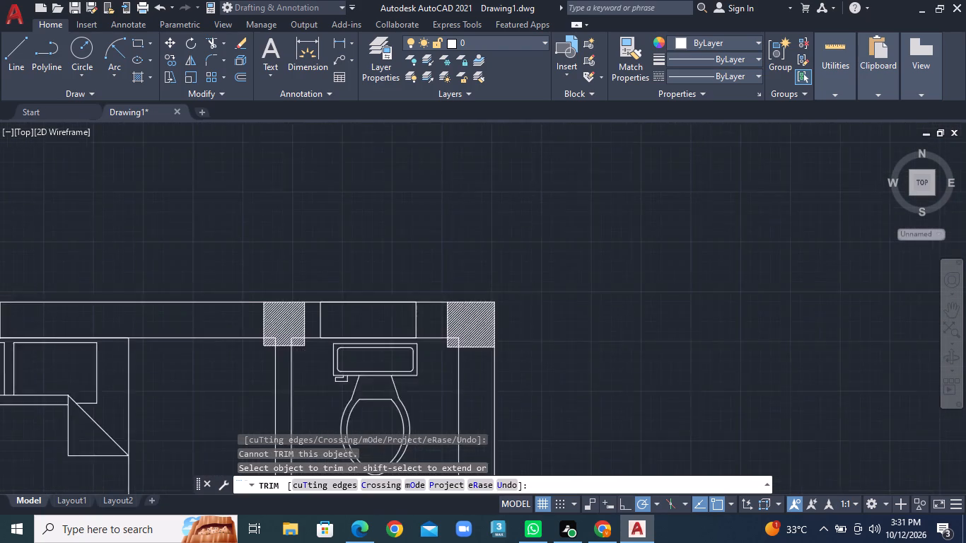
middle_click_drag(370, 313, 349, 279)
scroll(349, 279, "up", 1)
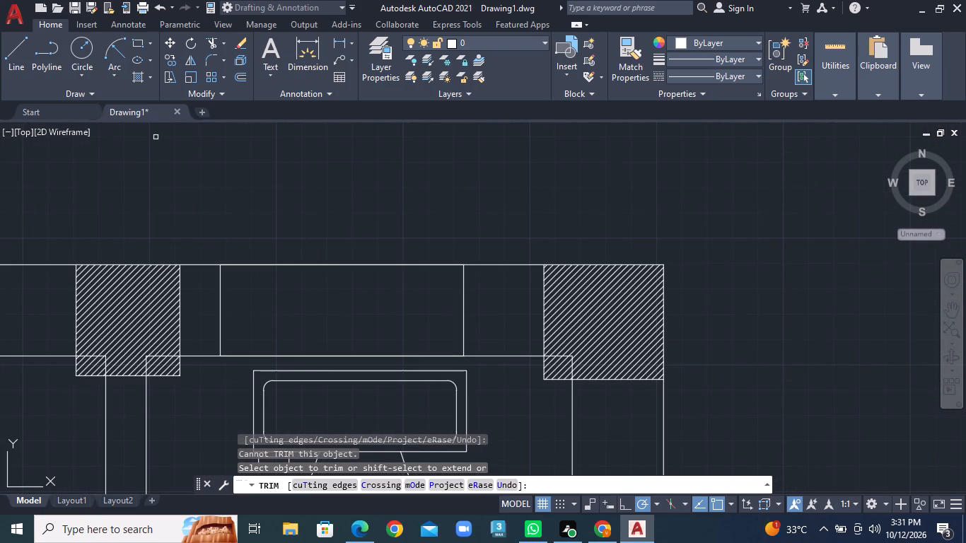
left_click(23, 57)
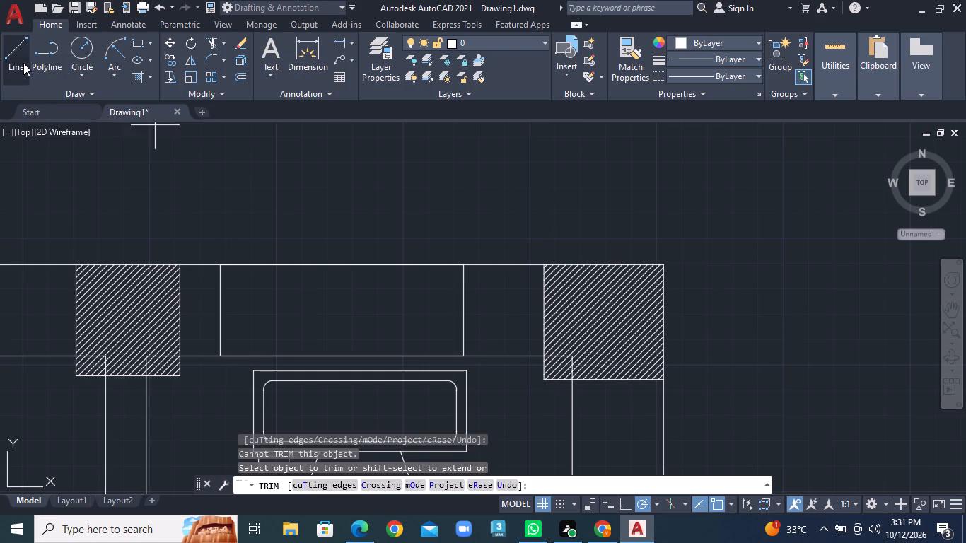
left_click(222, 313)
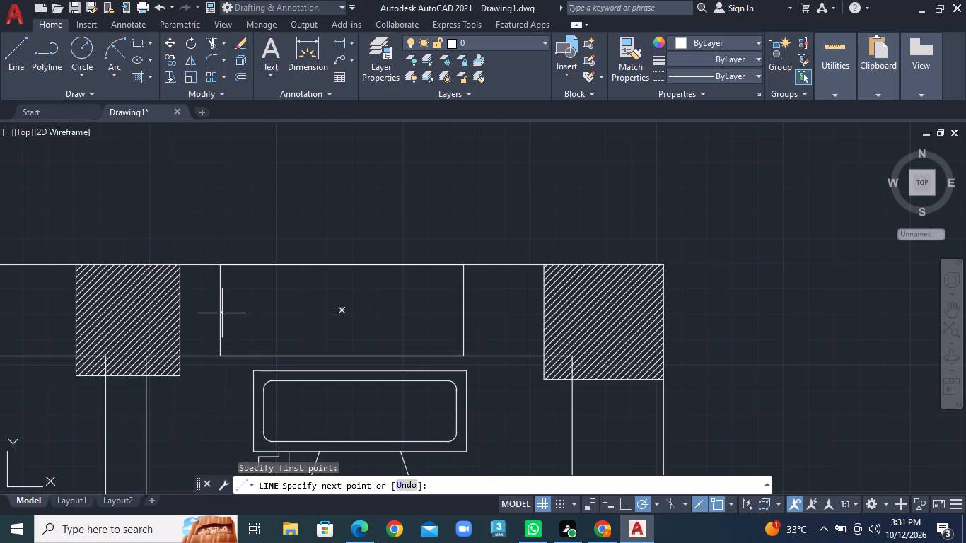
left_click(465, 313)
right_click(465, 313)
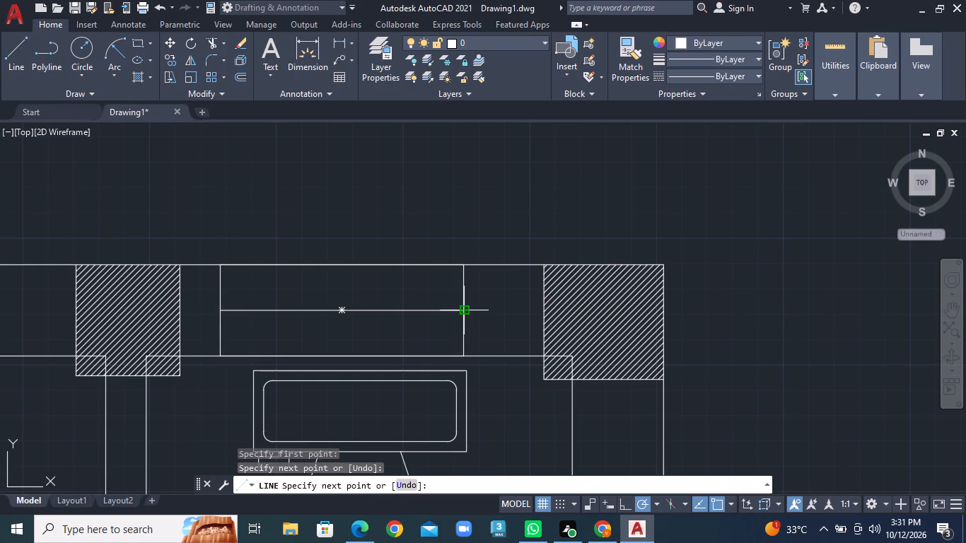
left_click(488, 320)
Offset the 3'6"X7' toilet window's centre line by 1" once above and once below.
left_click(236, 72)
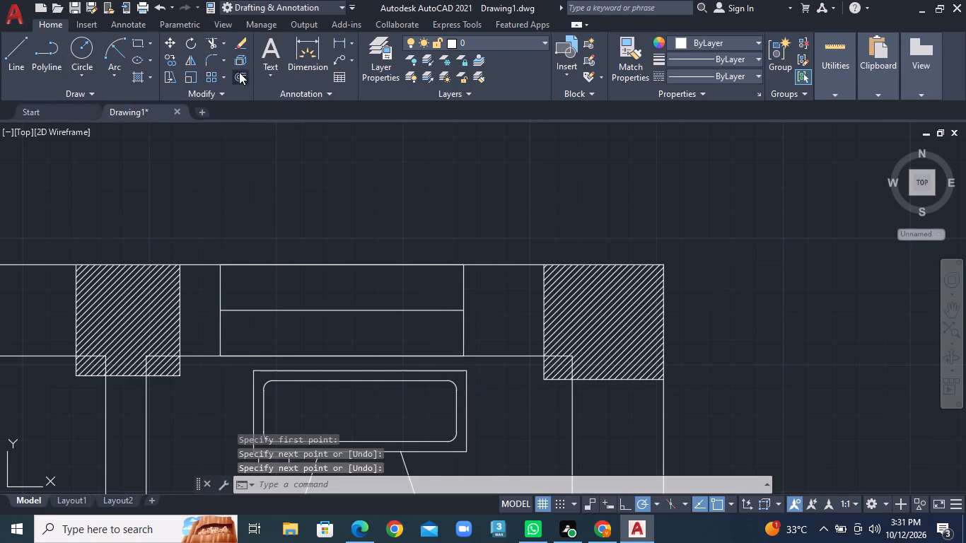
type("1\"")
key("Return")
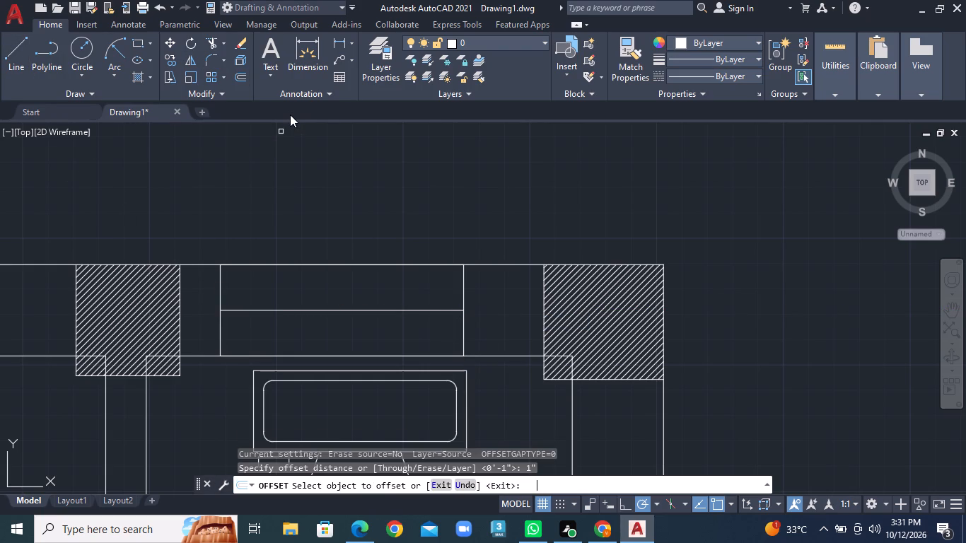
left_click(289, 310)
left_click(293, 297)
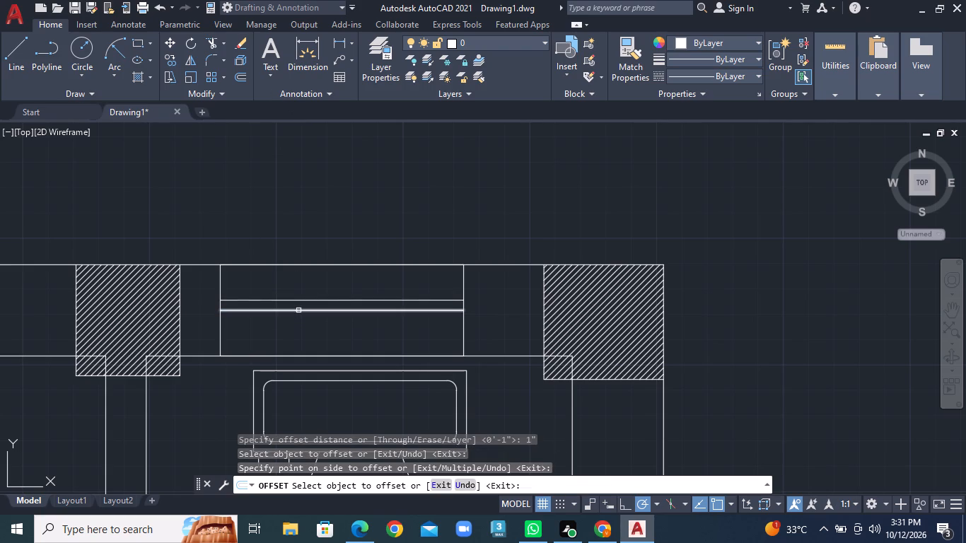
left_click(298, 310)
double_click(295, 330)
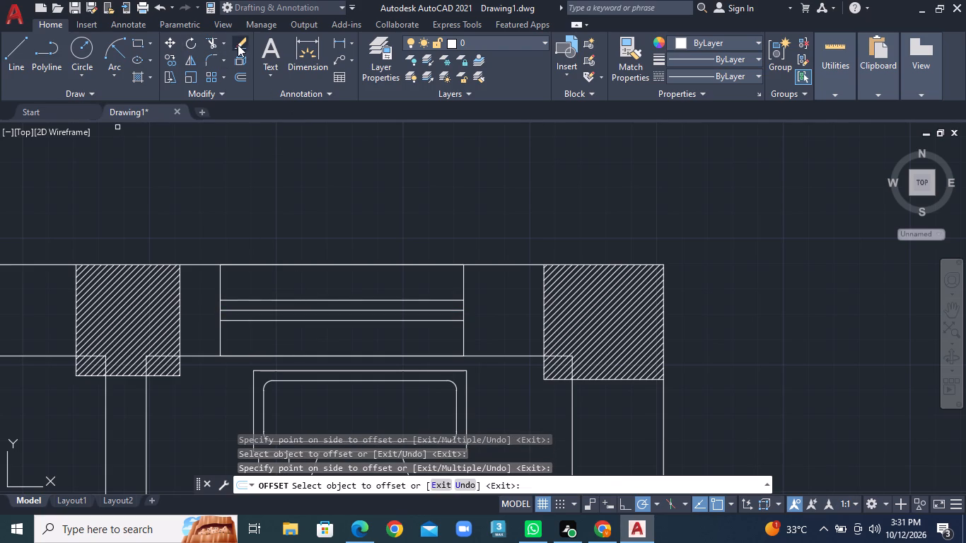
Trim away the original centre line between the two offset lines in the 3'6"X7' toilet's window.
left_click(223, 40)
left_click(236, 63)
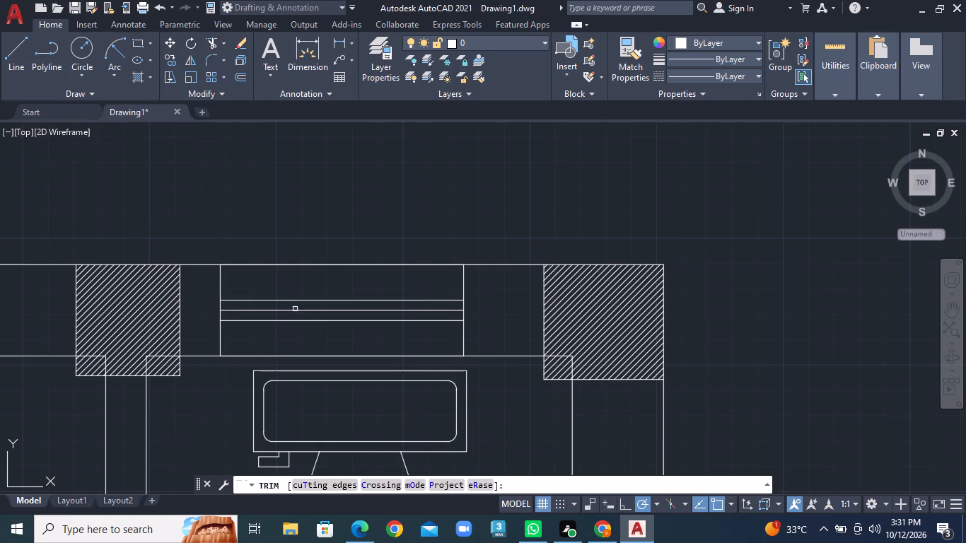
left_click(295, 309)
Draw a vertical centre line through the window beside the hatched L-shaped counter, from its top edge midpoint to its bottom edge.
scroll(414, 321, "down", 6)
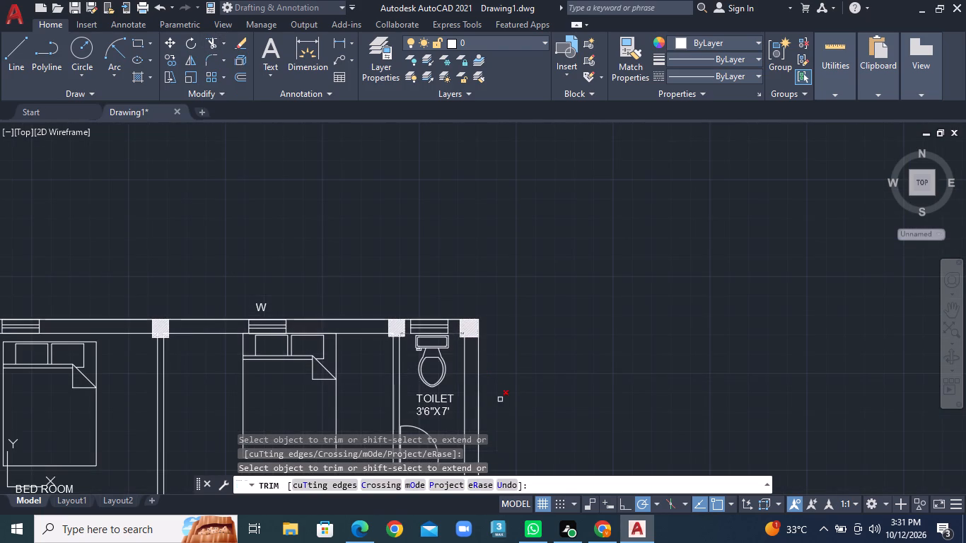
middle_click_drag(504, 402, 612, 235)
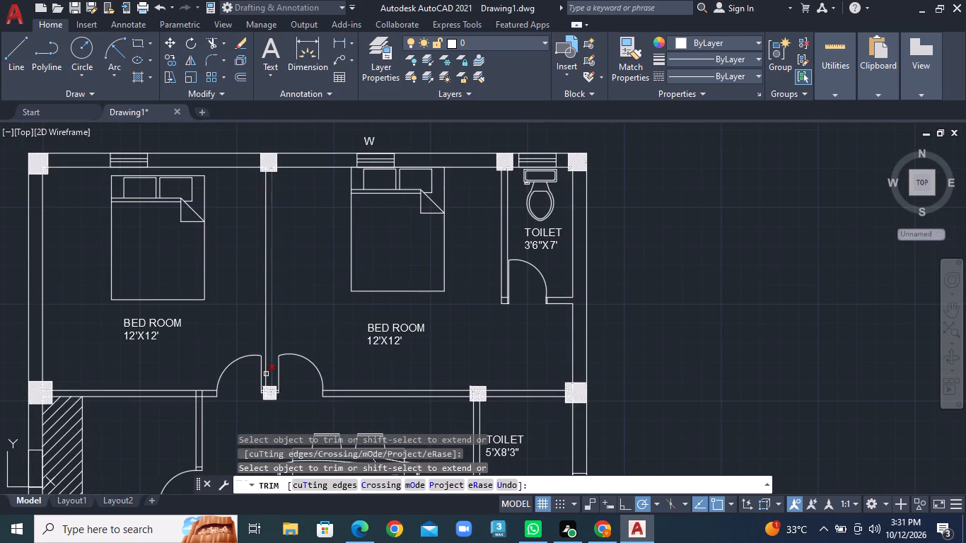
left_click(20, 53)
middle_click_drag(433, 407, 457, 375)
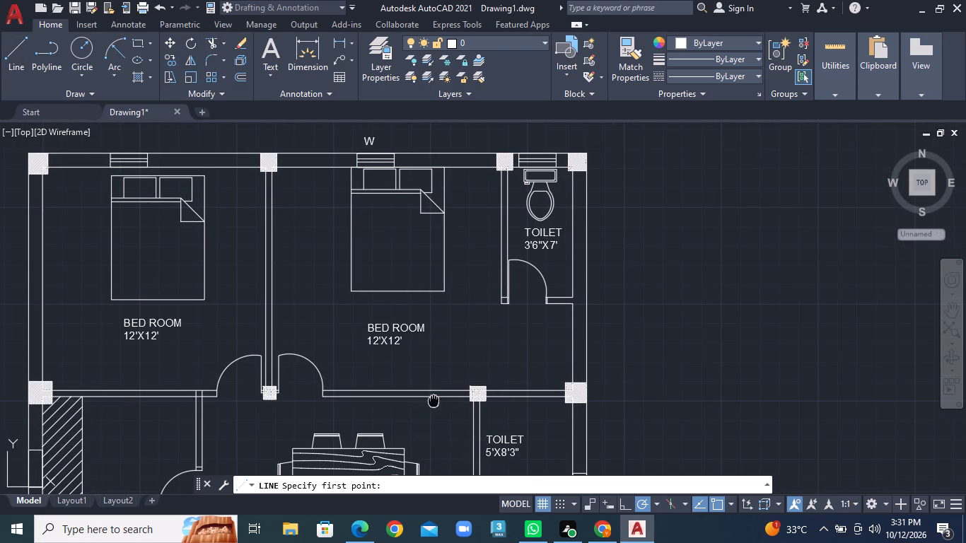
middle_click_drag(457, 375, 633, 204)
scroll(234, 273, "up", 2)
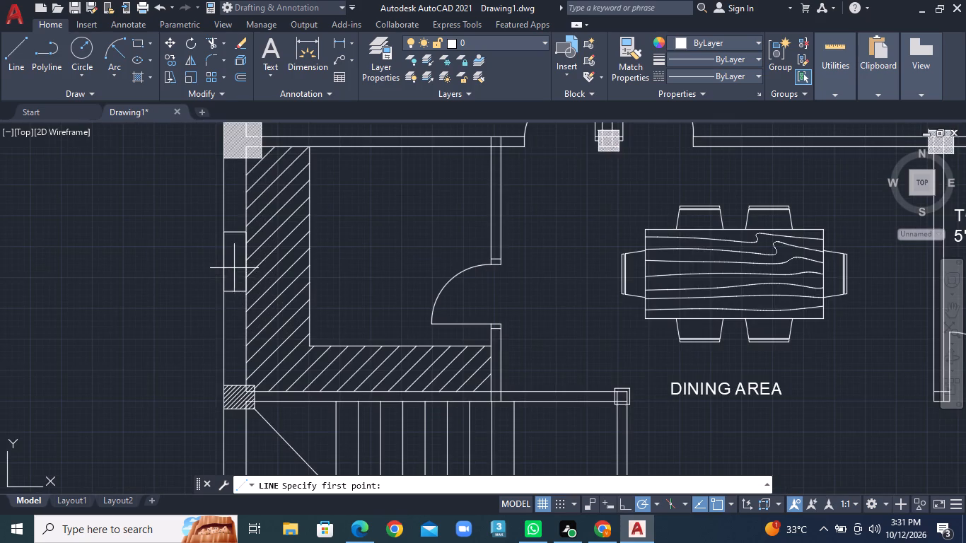
scroll(232, 260, "up", 2)
left_click(235, 185)
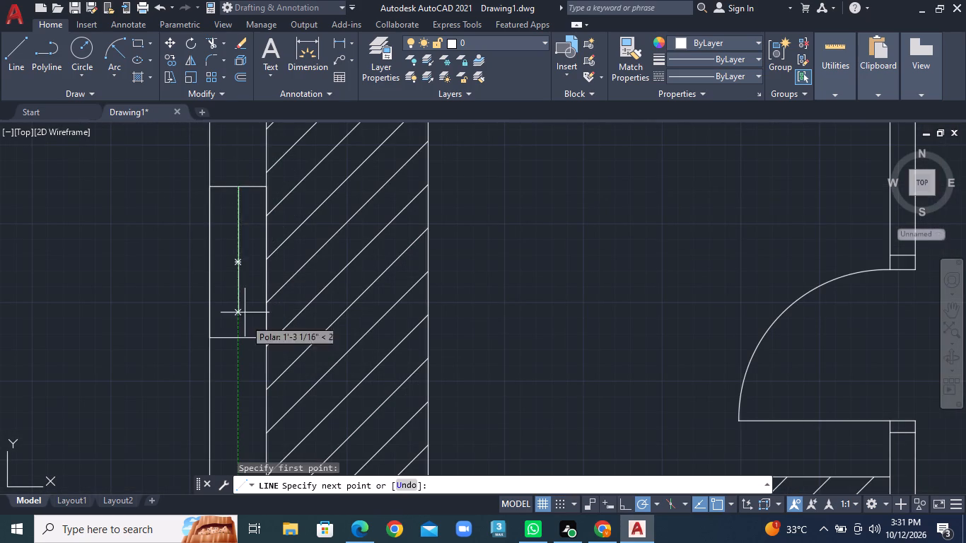
left_click(244, 335)
right_click(269, 317)
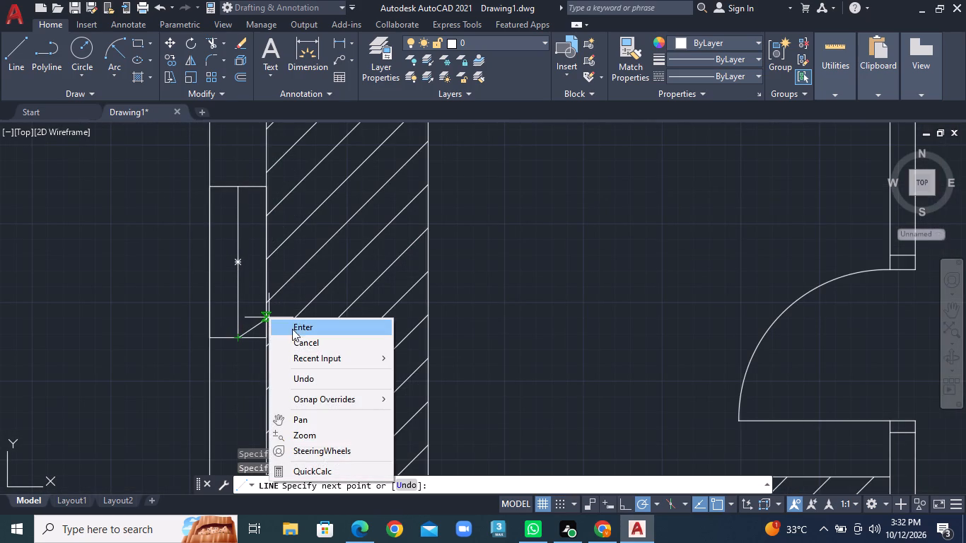
left_click(299, 324)
Offset the centre line of the window beside the hatched counter by 1" to each side.
left_click(239, 77)
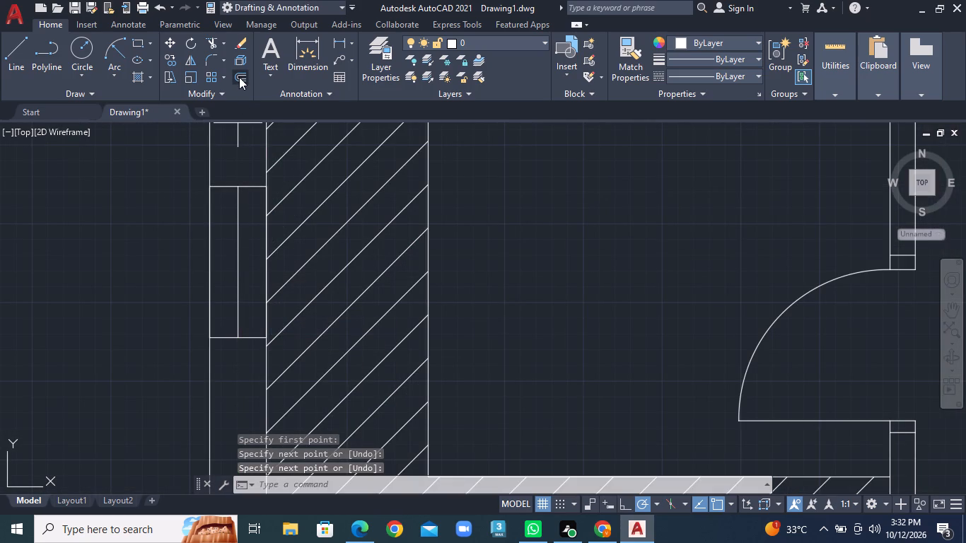
type("1\"")
key("Return")
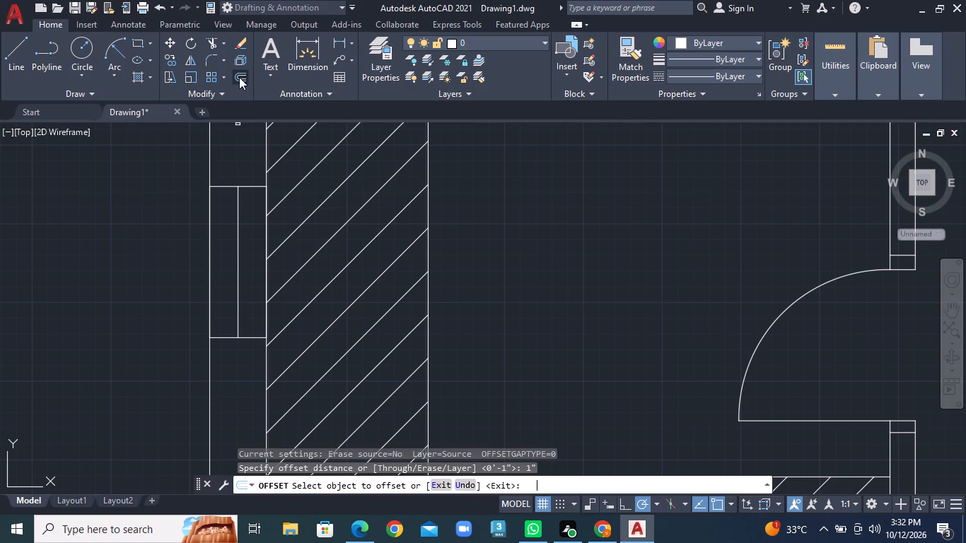
left_click(237, 224)
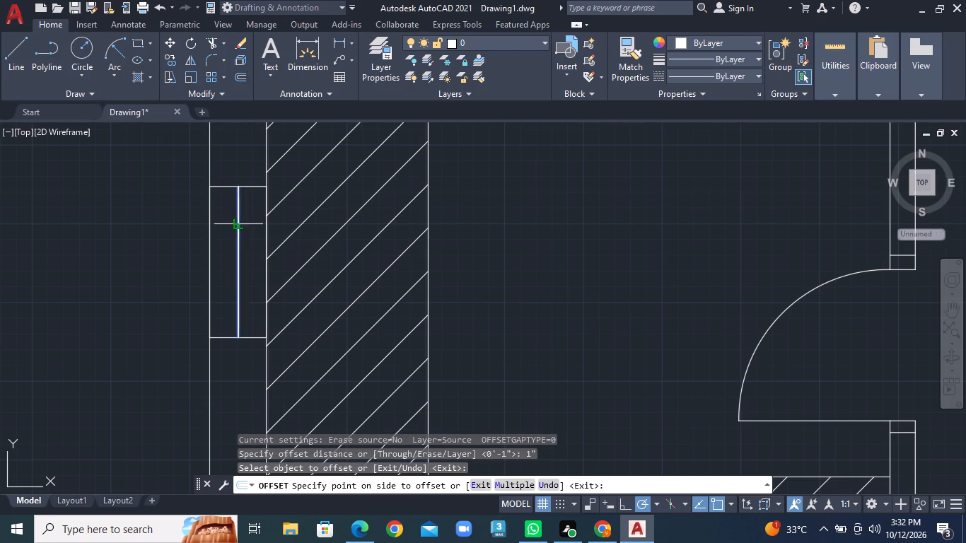
left_click(252, 224)
left_click(237, 221)
left_click(221, 219)
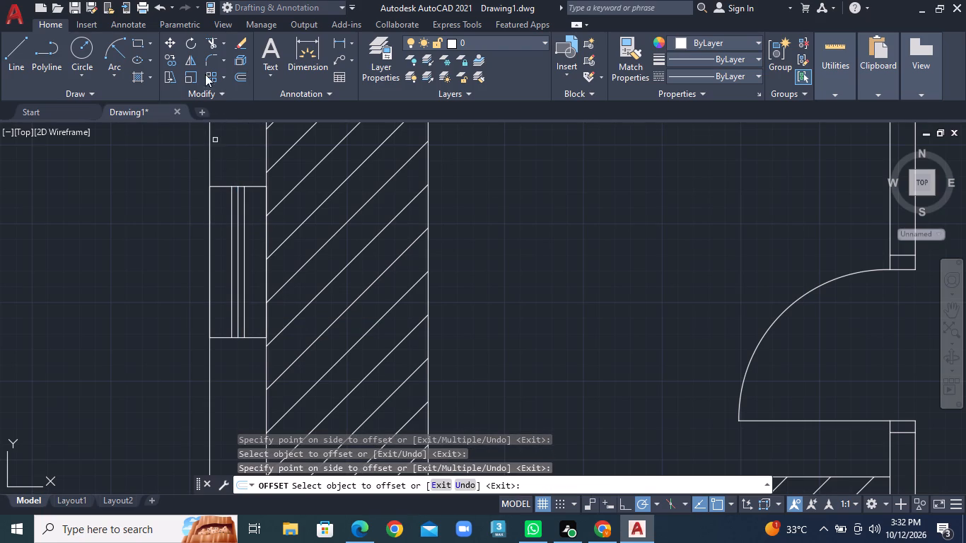
Trim away the original centre line between the two offset lines in the window beside the hatched counter.
left_click(226, 42)
left_click(235, 62)
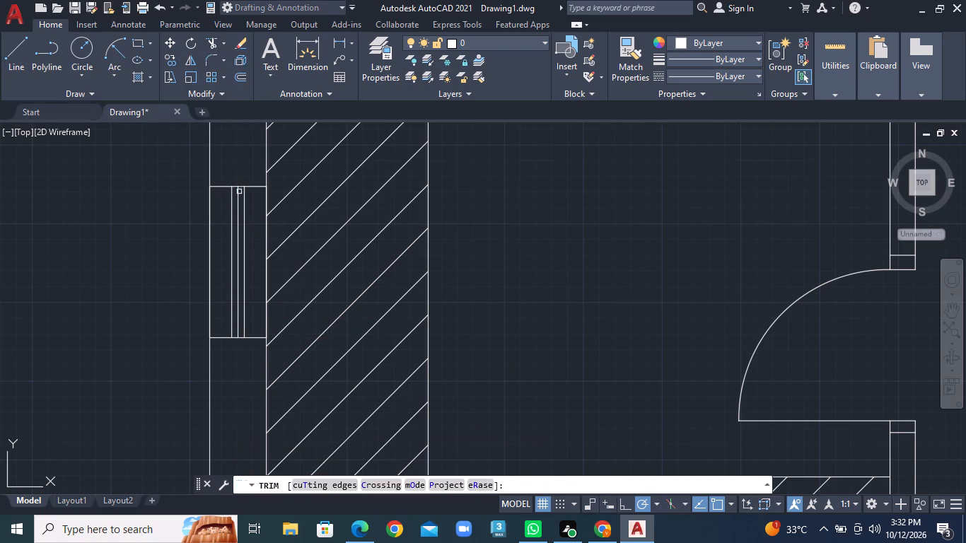
left_click(239, 218)
Draw a vertical centre line through the staircase window in the left outer wall, from its top edge midpoint to its bottom edge.
scroll(355, 257, "down", 3)
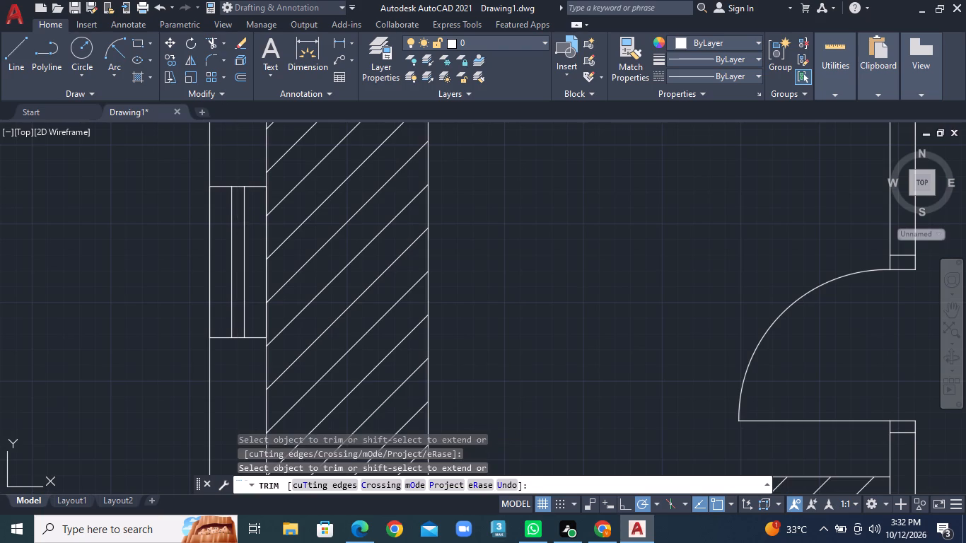
middle_click_drag(595, 310, 242, 249)
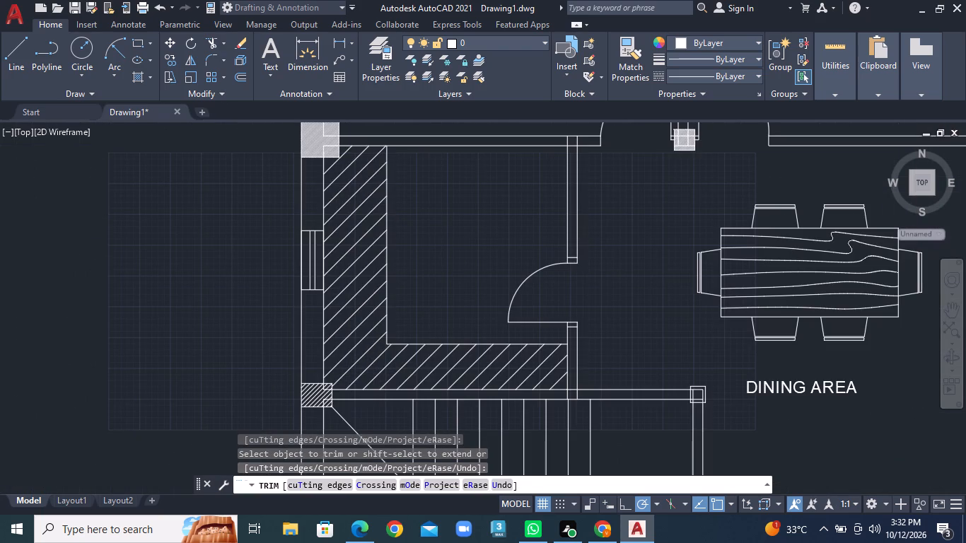
scroll(462, 221, "down", 2)
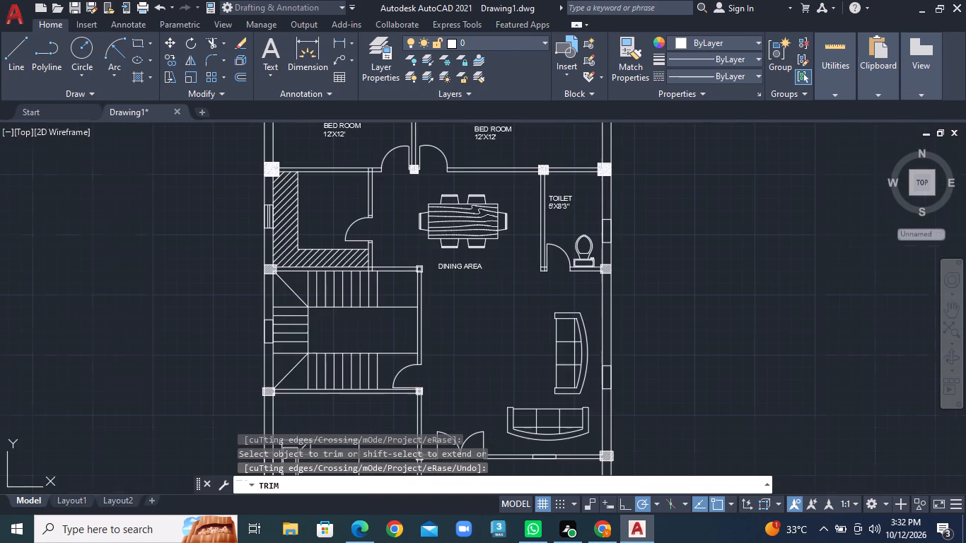
middle_click_drag(327, 363, 324, 284)
scroll(238, 244, "up", 3)
scroll(299, 255, "up", 2)
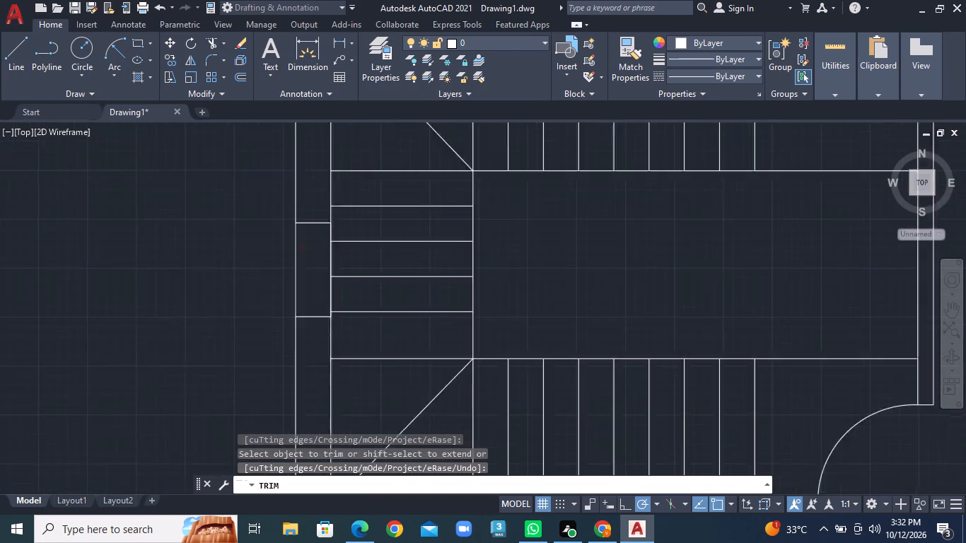
left_click(13, 54)
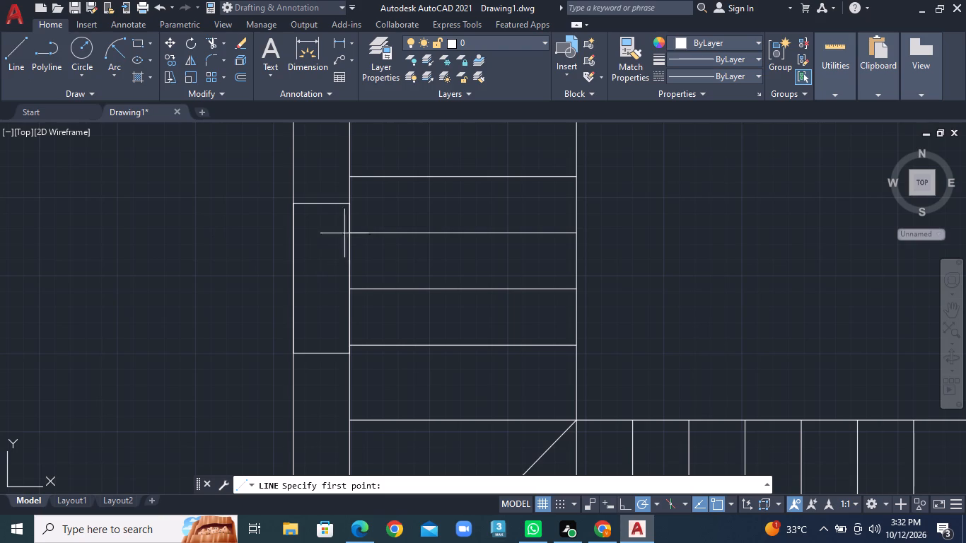
left_click(322, 203)
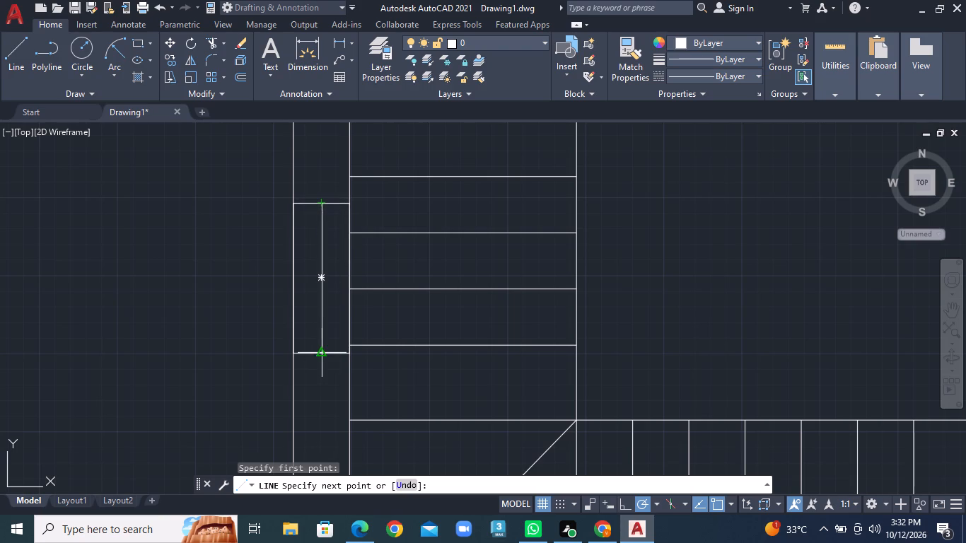
left_click(322, 354)
right_click(322, 354)
left_click(376, 204)
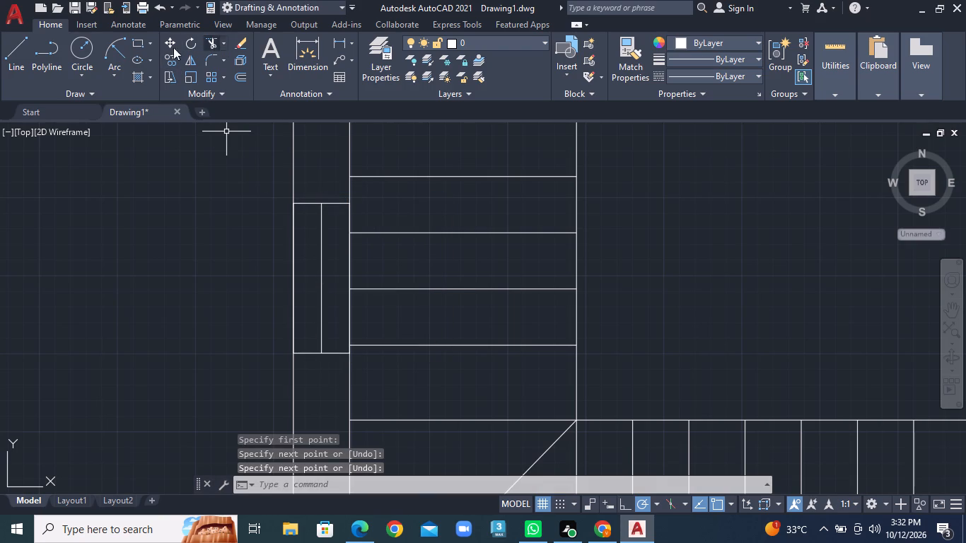
Offset the staircase window's centre line by 1" once to the left and once to the right.
left_click(240, 76)
type("1\"")
key("Return")
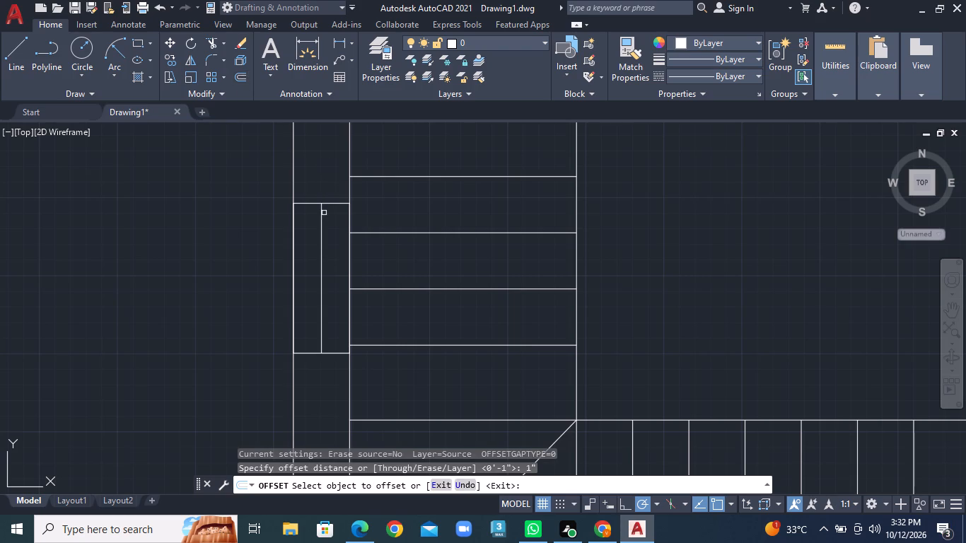
left_click(322, 219)
left_click(301, 220)
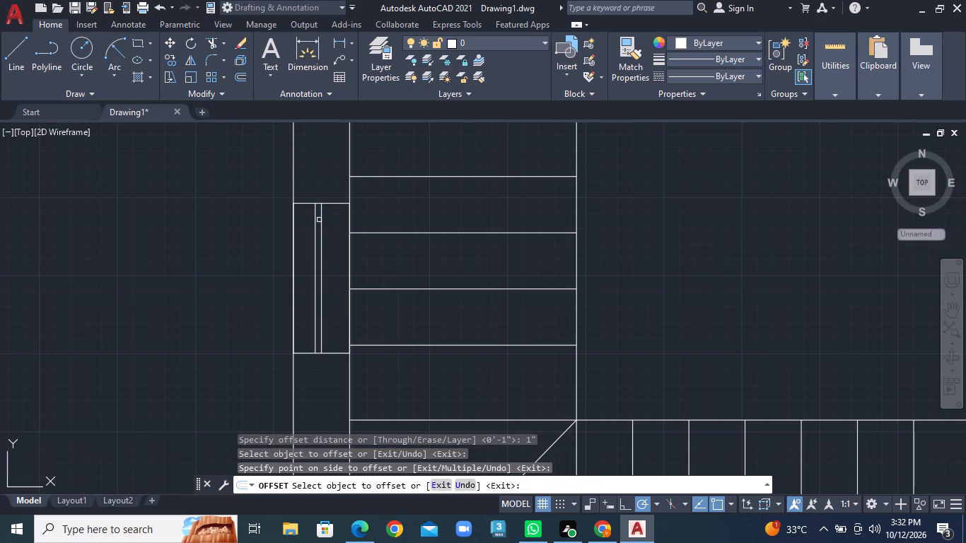
double_click(323, 218)
left_click(336, 218)
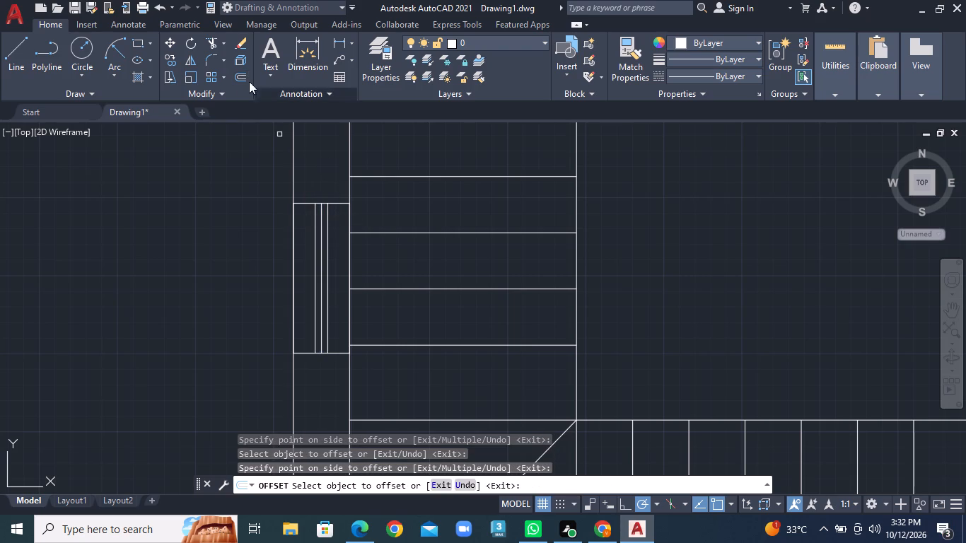
Trim away the original centre line between the two offset lines in the staircase window.
left_click(223, 42)
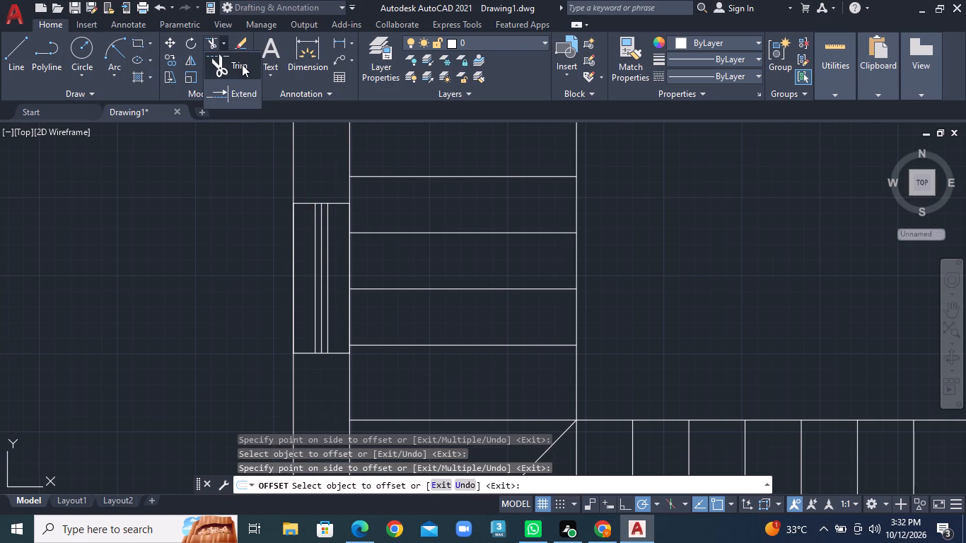
left_click(242, 64)
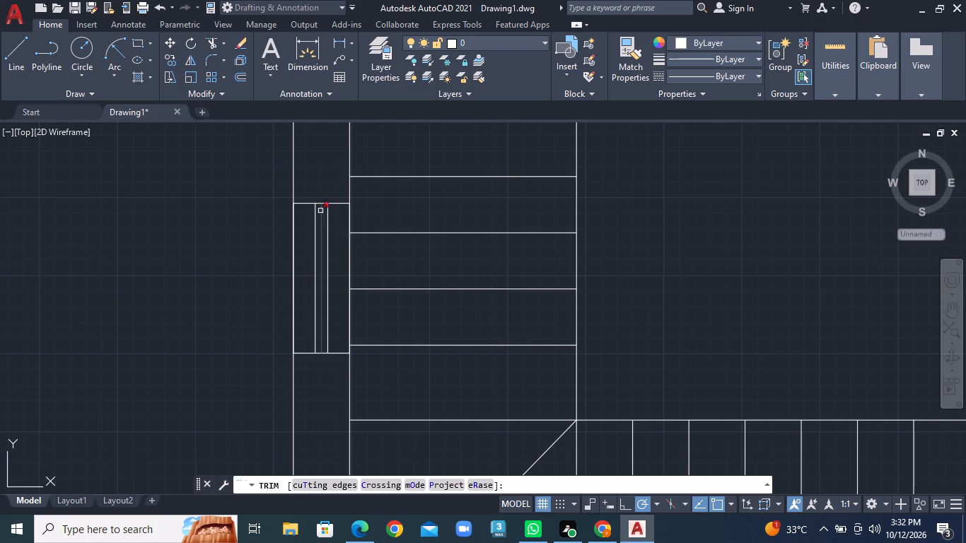
left_click(320, 211)
Draw a vertical centre line through the window beside the bed in the left outer wall, between its top and bottom edge midpoints.
scroll(312, 271, "down", 4)
middle_click_drag(351, 337, 318, 129)
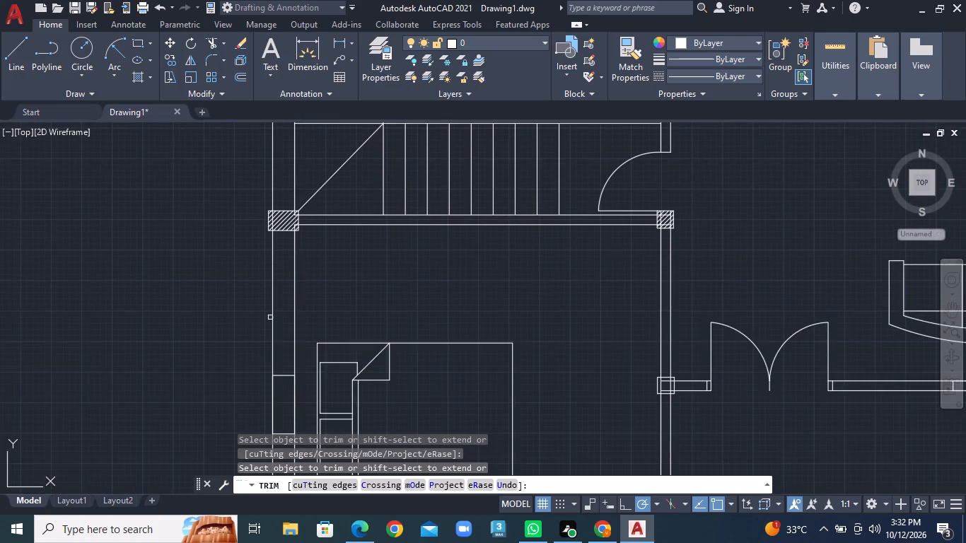
middle_click_drag(271, 338, 260, 191)
scroll(271, 338, "up", 1)
scroll(246, 274, "up", 1)
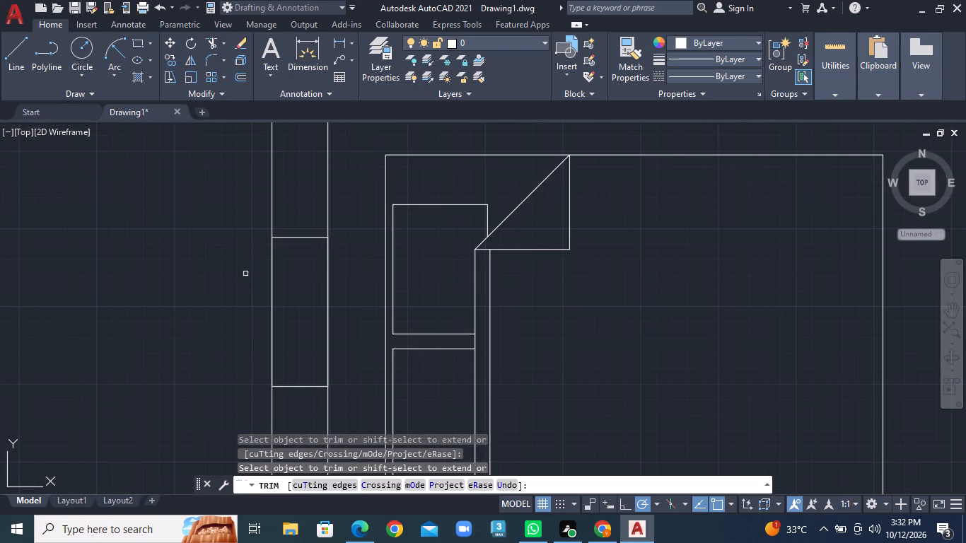
left_click(1, 50)
left_click(16, 69)
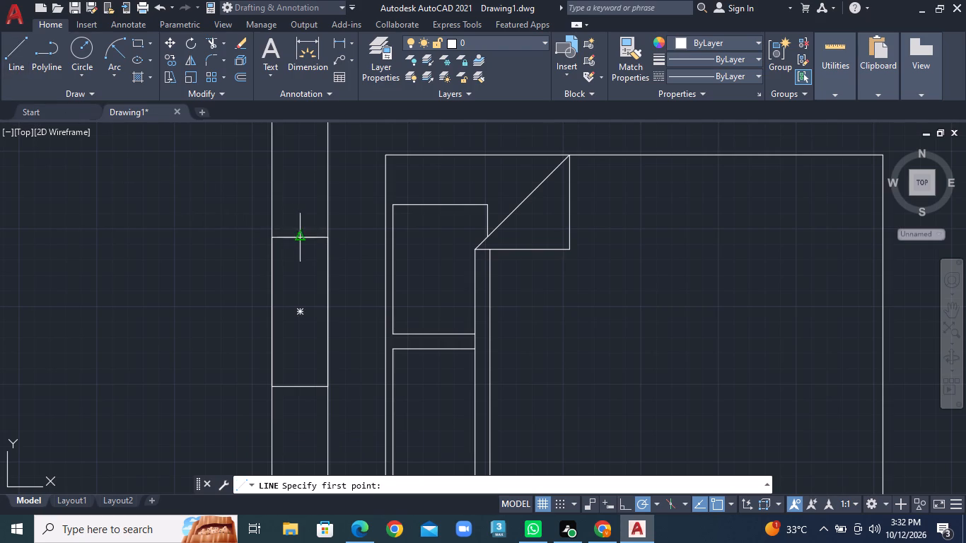
left_click(298, 235)
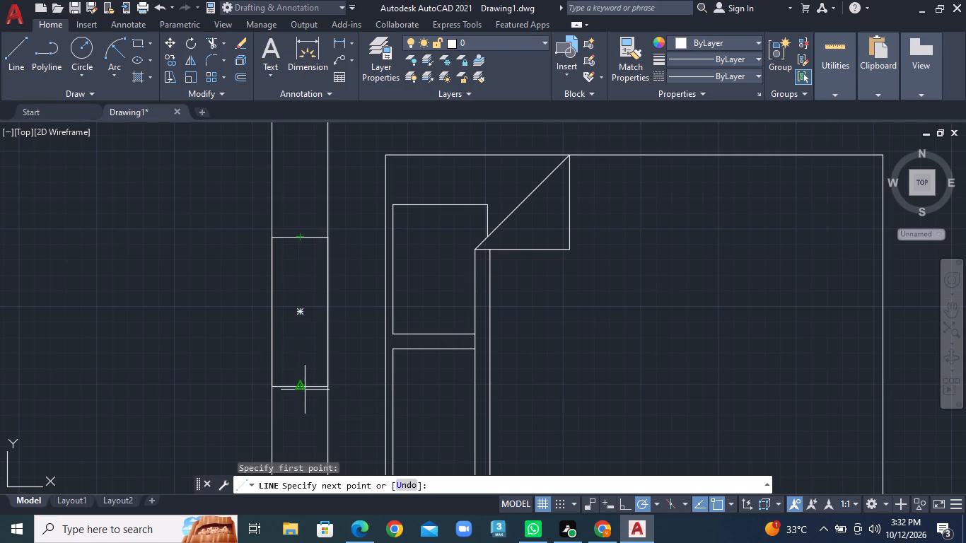
left_click(305, 383)
right_click(305, 383)
left_click(376, 221)
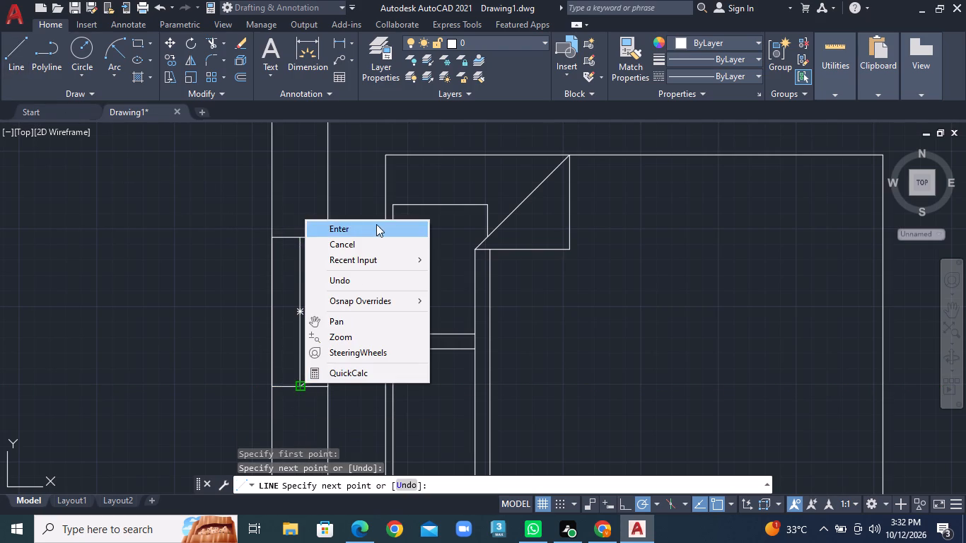
left_click(376, 224)
Offset the centre line of the window beside the bed by 1" to each side.
left_click(243, 74)
type("1\"")
key("Return")
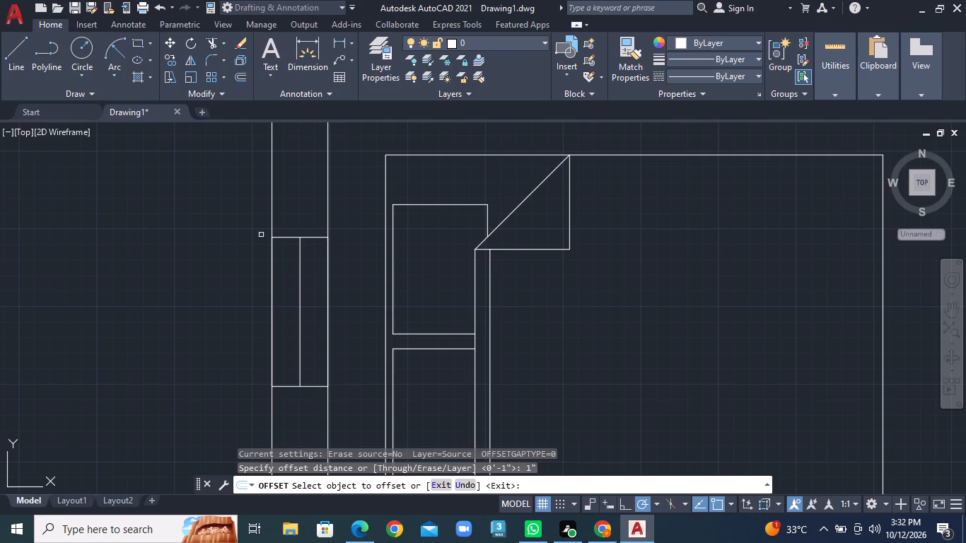
left_click(301, 289)
left_click(326, 292)
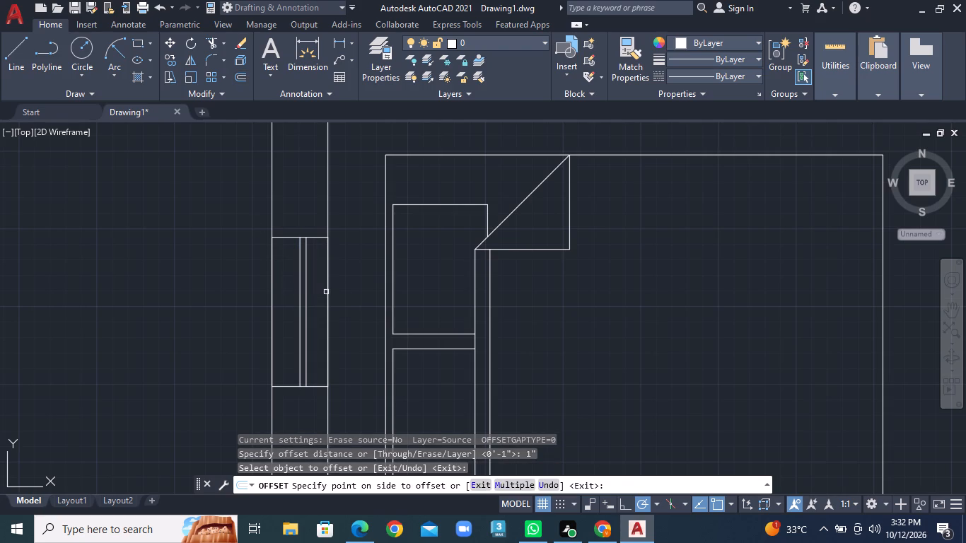
left_click(299, 286)
left_click(270, 286)
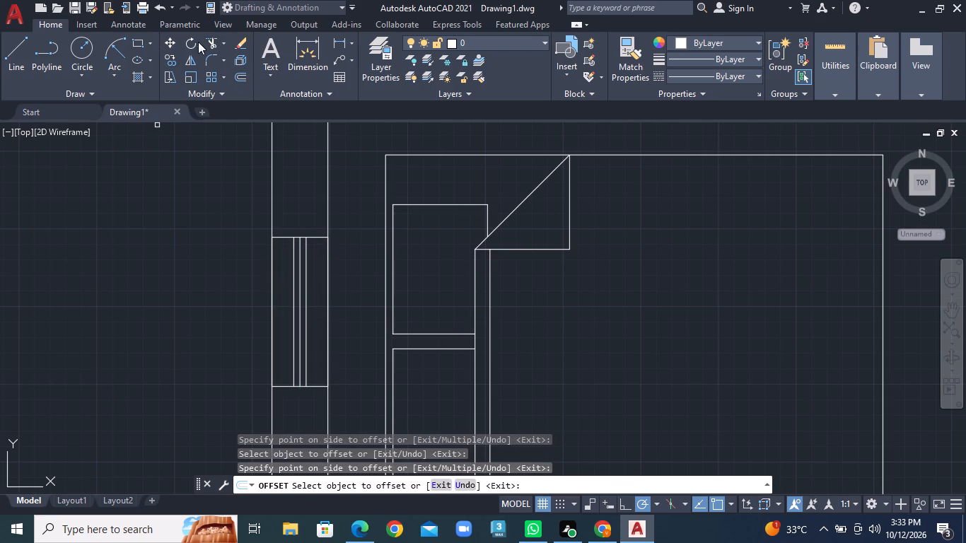
Trim away the original centre line between the two offset lines in the window beside the bed.
left_click(223, 42)
left_click(229, 57)
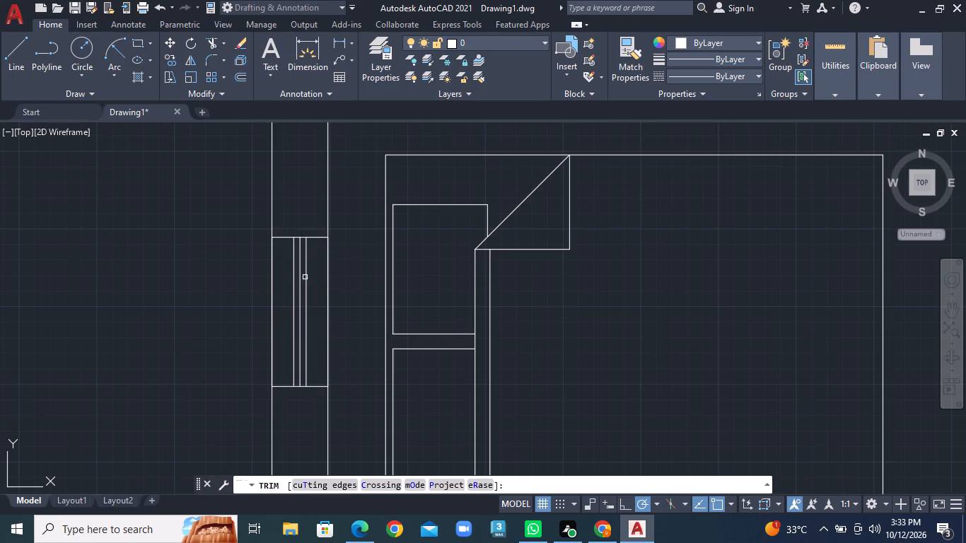
left_click(301, 275)
Draw a horizontal centre line through the bedroom window in the bottom outer wall, between the midpoints of its two side edges.
scroll(363, 290, "down", 2)
middle_click_drag(361, 368, 334, 223)
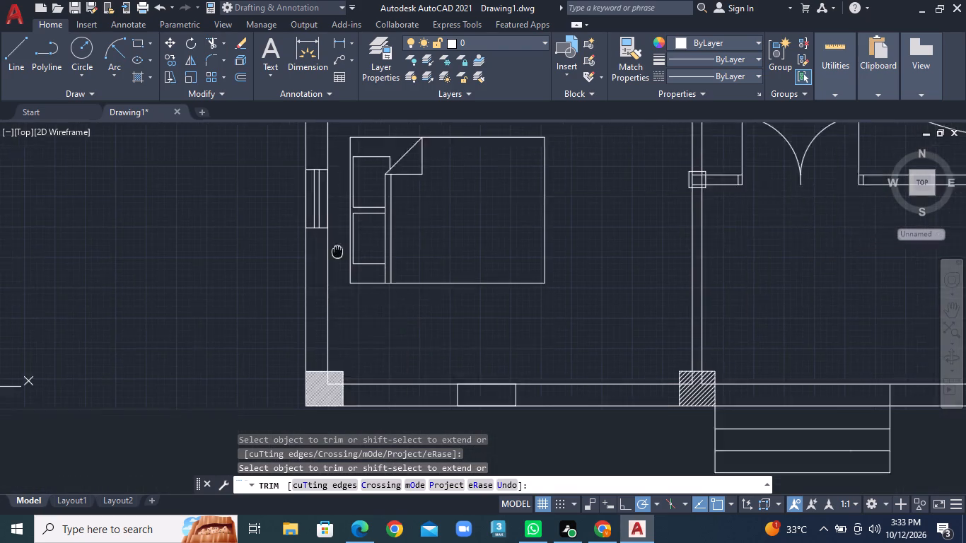
middle_click_drag(334, 223, 326, 168)
scroll(499, 281, "up", 3)
middle_click_drag(495, 281, 412, 265)
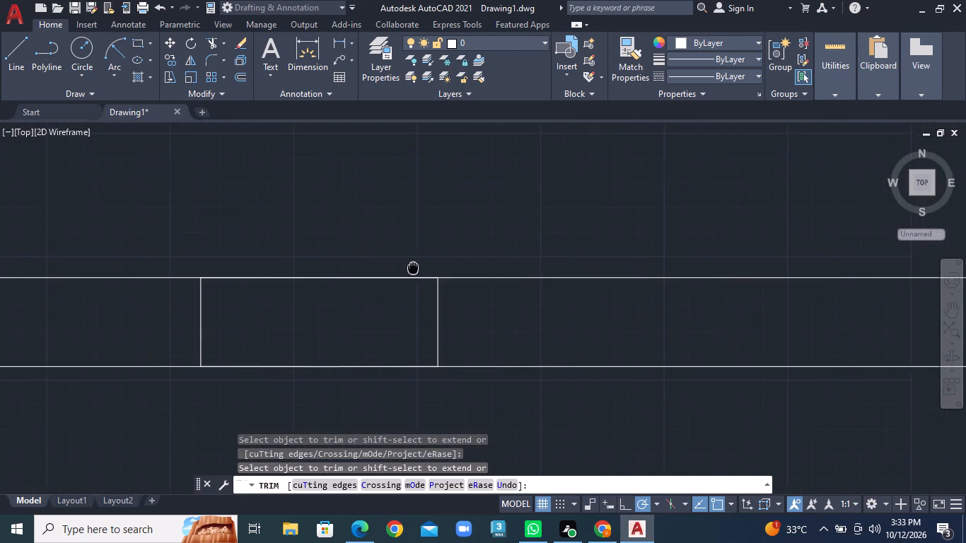
middle_click_drag(412, 265, 414, 250)
left_click(8, 52)
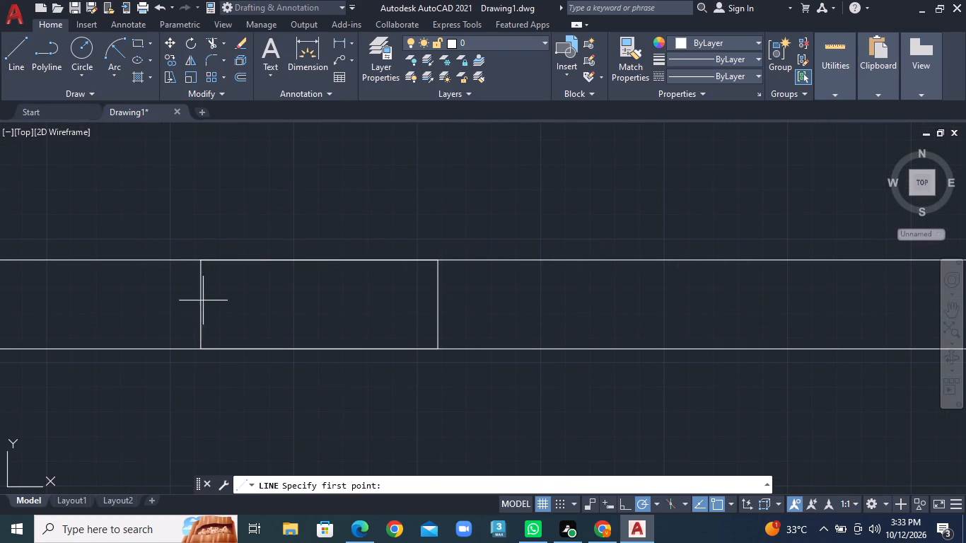
left_click(203, 303)
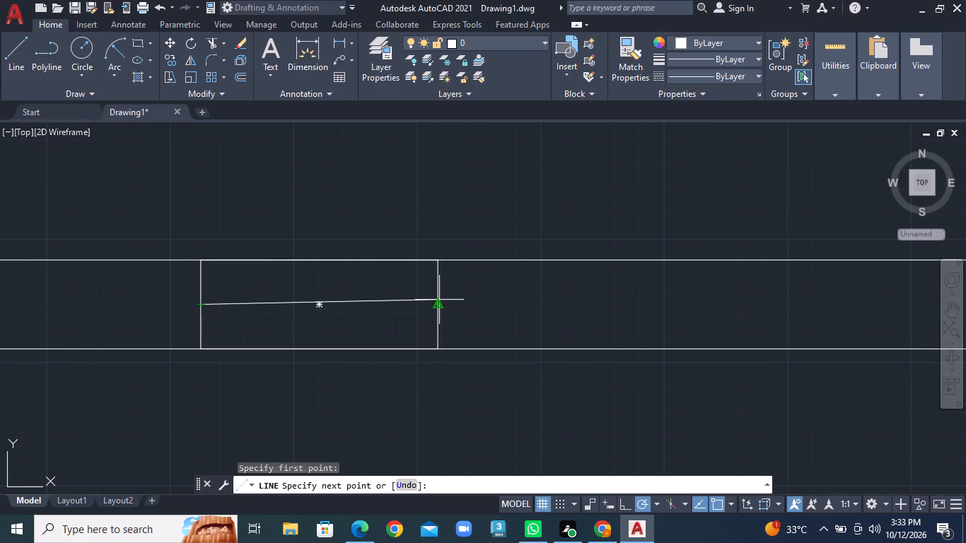
left_click(439, 300)
right_click(439, 300)
left_click(462, 313)
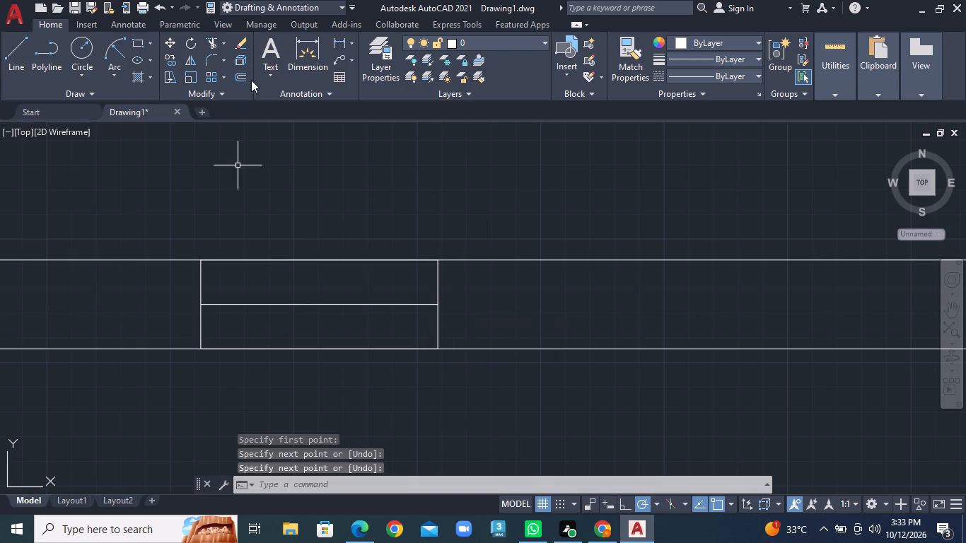
Offset the centre line of the bedroom's bottom-wall window by 1" once upward and once downward.
left_click(234, 74)
type("1\"")
key("Return")
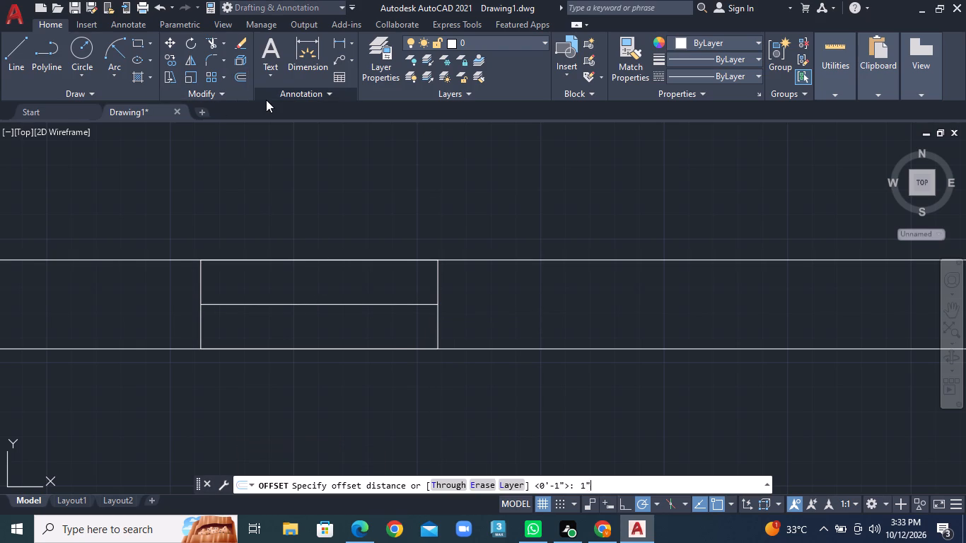
left_click(321, 304)
left_click(329, 281)
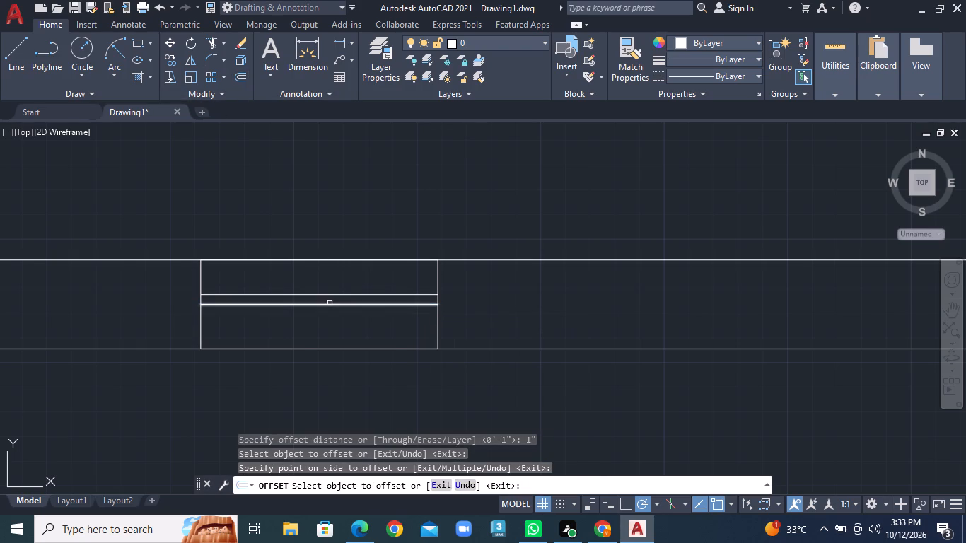
left_click(330, 303)
left_click(326, 339)
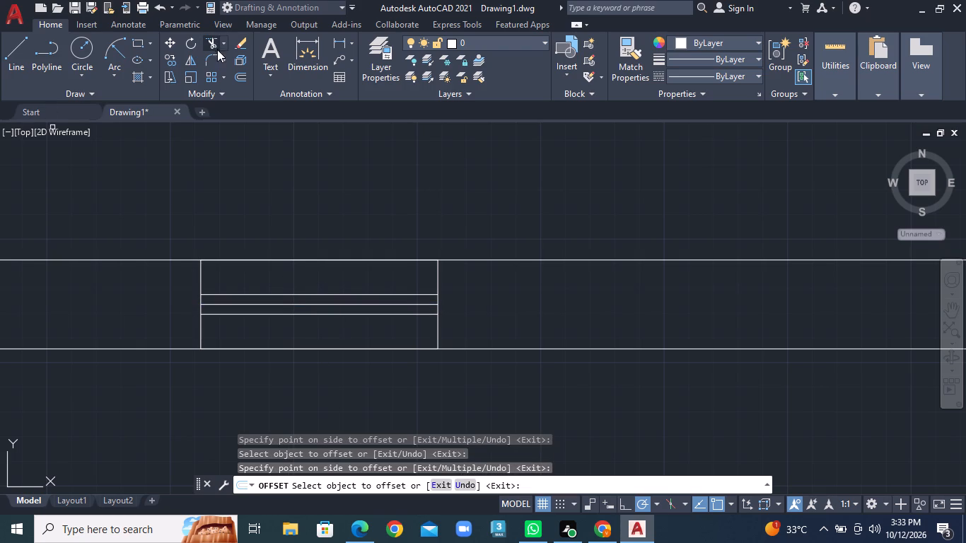
Trim away the original centre line between the two offset lines in the bedroom's bottom-wall window.
left_click(225, 39)
left_click(233, 59)
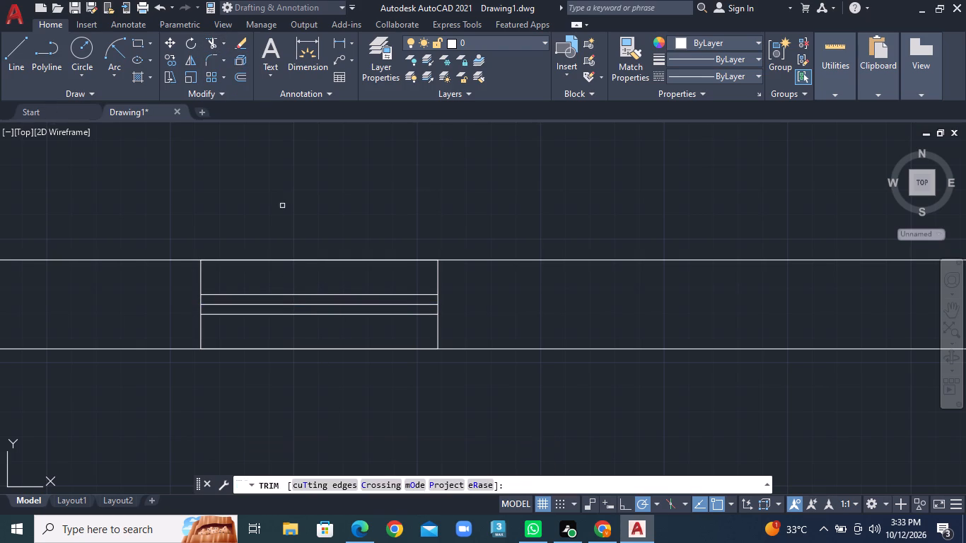
left_click(294, 303)
Draw a vertical centre line through the window beside the curved sofa in the right outer wall, between its top and bottom edge midpoints.
scroll(402, 310, "down", 3)
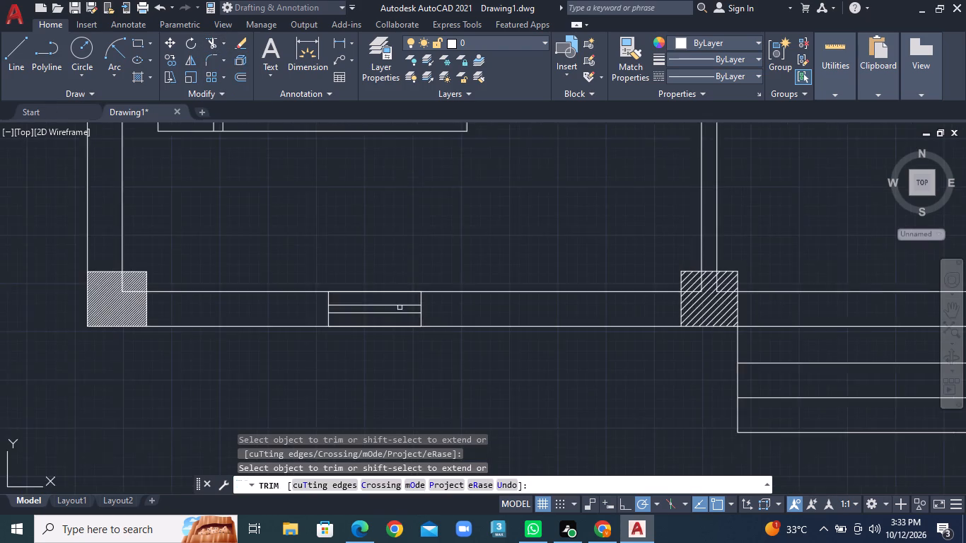
scroll(482, 322, "down", 4)
middle_click_drag(541, 296, 188, 331)
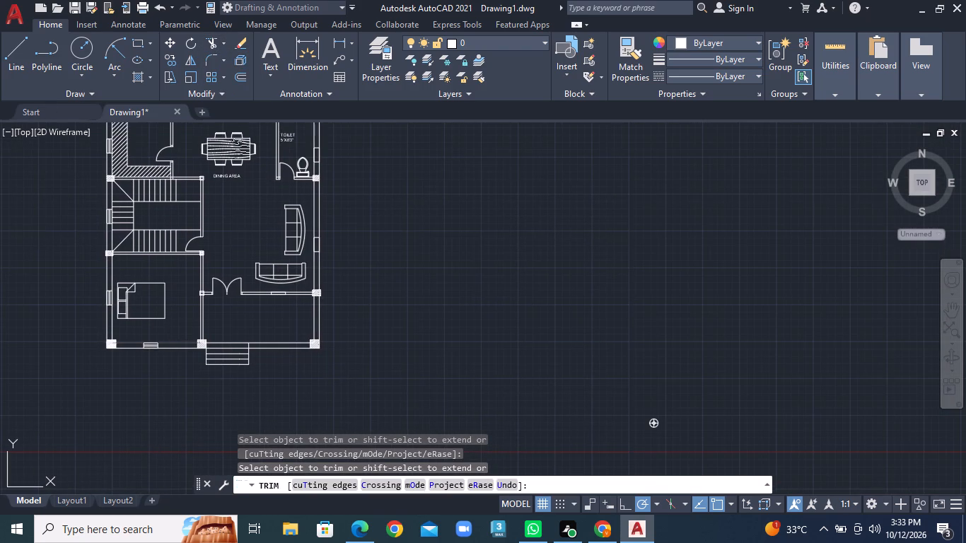
scroll(325, 196, "up", 3)
scroll(314, 322, "up", 1)
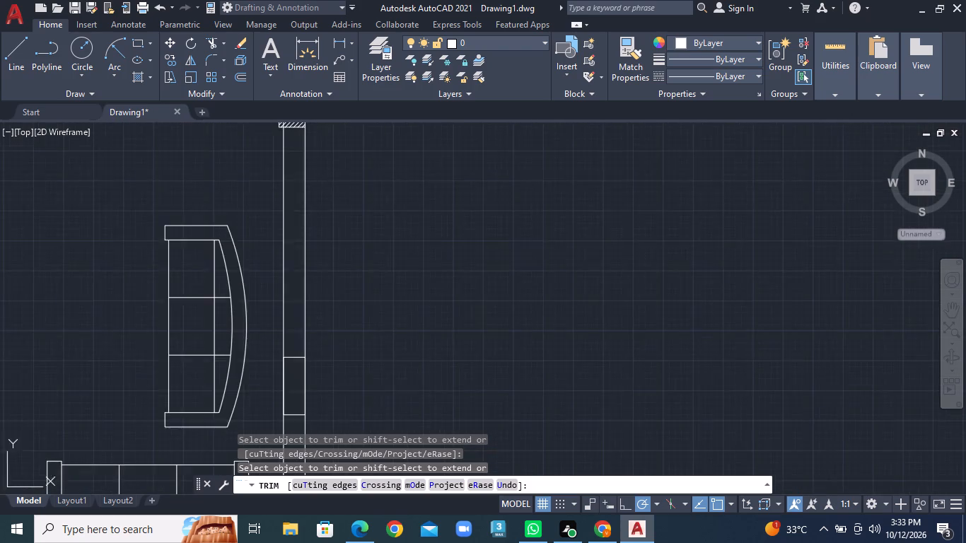
scroll(314, 322, "up", 1)
middle_click_drag(324, 344, 378, 177)
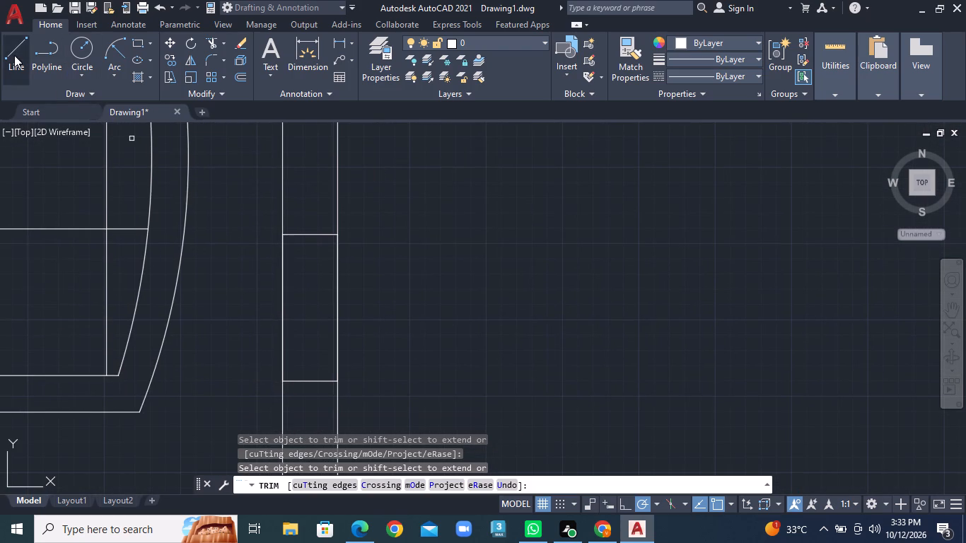
left_click(13, 55)
left_click(308, 233)
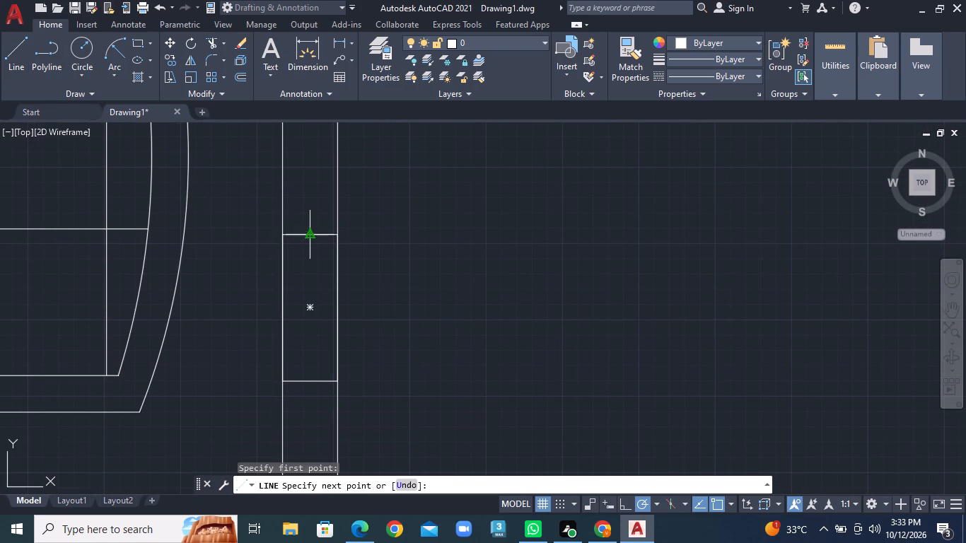
left_click(311, 383)
right_click(311, 383)
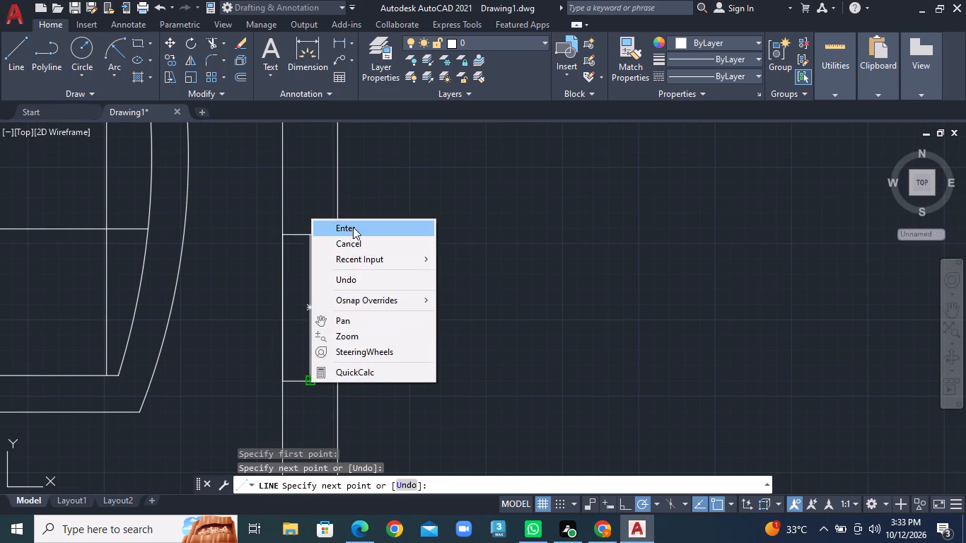
left_click(353, 224)
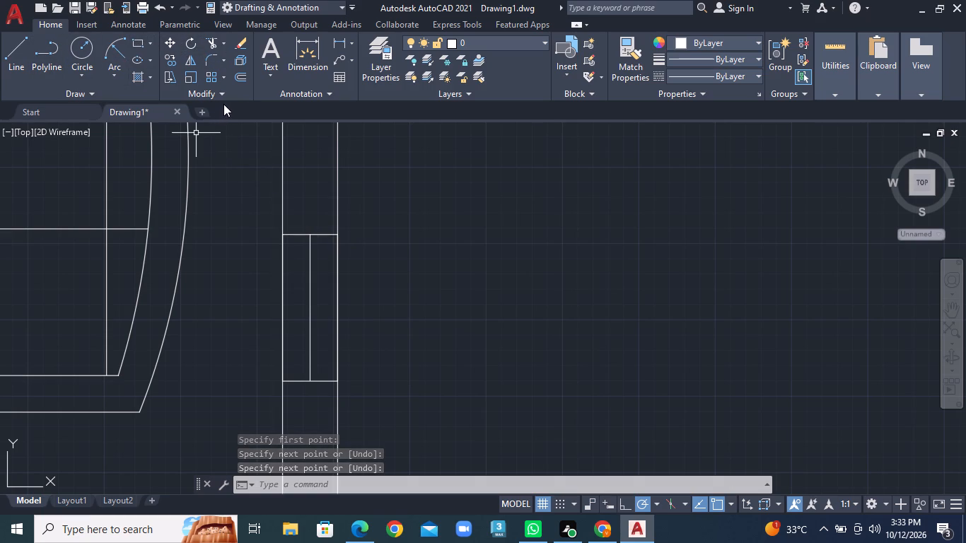
Offset the centre line of the window beside the curved sofa by 1" to each side.
left_click(240, 77)
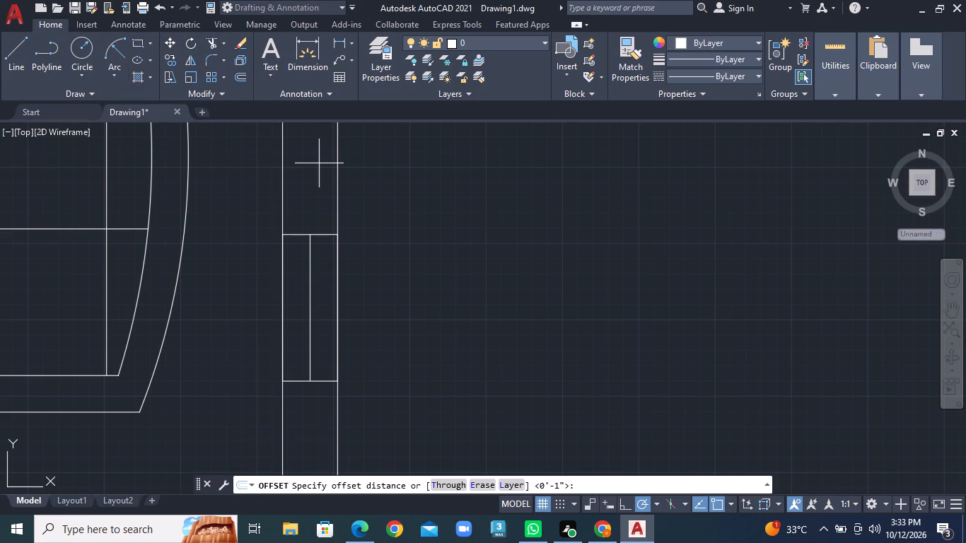
type("1\"")
key("Return")
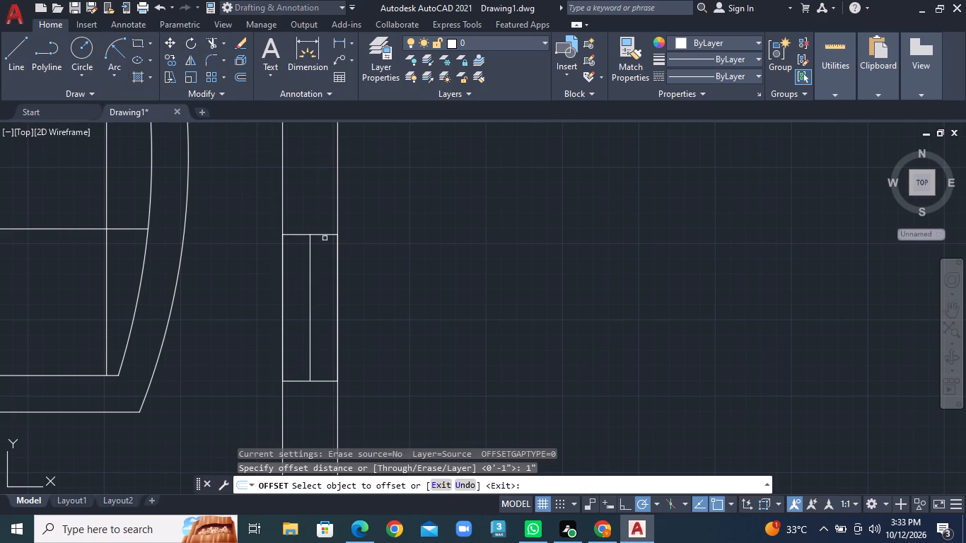
left_click(309, 267)
left_click(322, 265)
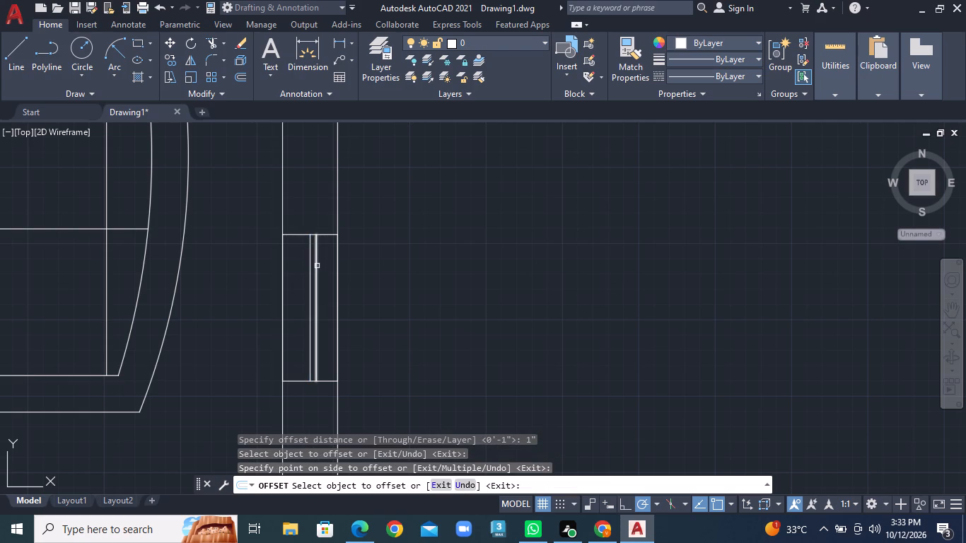
left_click(310, 271)
left_click(294, 271)
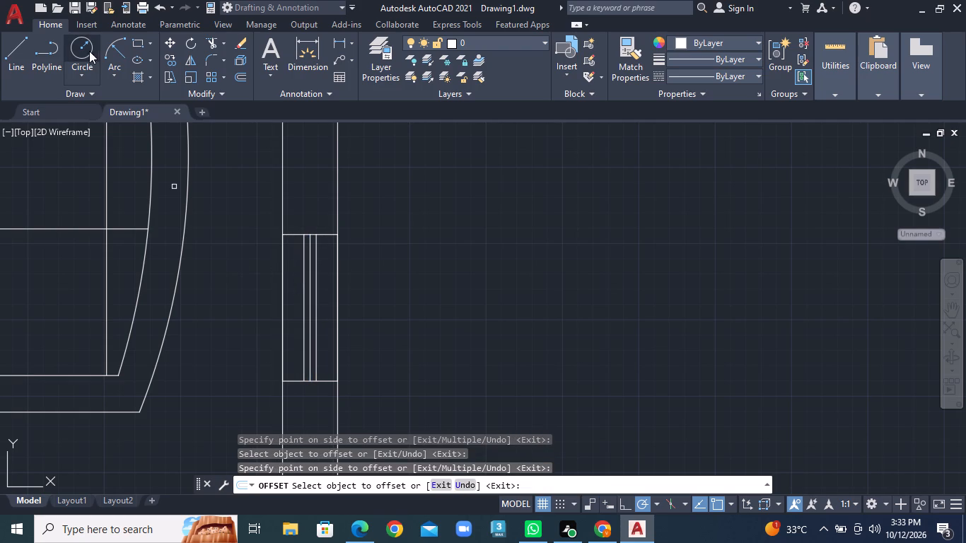
Trim away the original centre line between the two offset lines in the window beside the curved sofa.
left_click(224, 44)
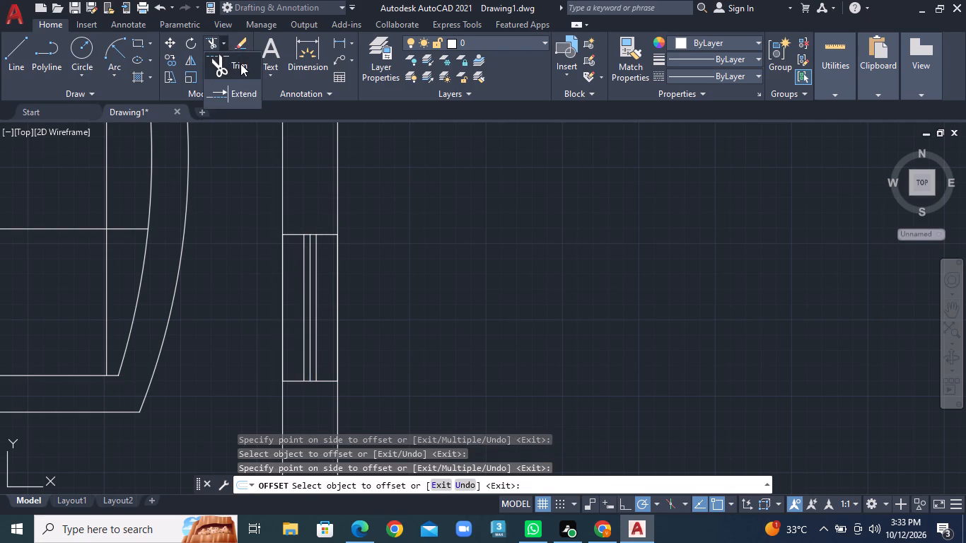
left_click(240, 64)
left_click(309, 245)
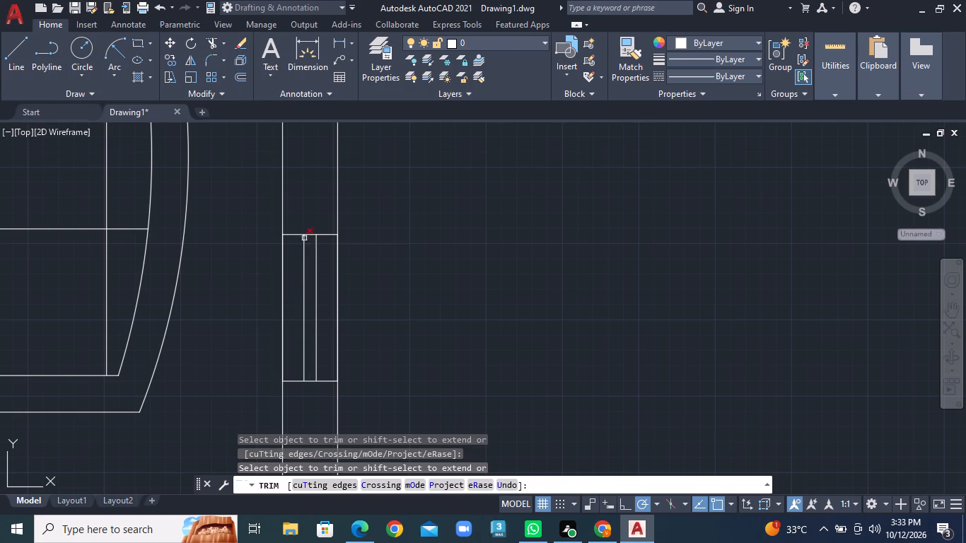
Draw a vertical centre line through the 5'X8'3" toilet's window in the right outer wall, between its top and bottom edge midpoints.
scroll(306, 237, "down", 3)
middle_click_drag(315, 199, 293, 357)
middle_click_drag(283, 182, 294, 385)
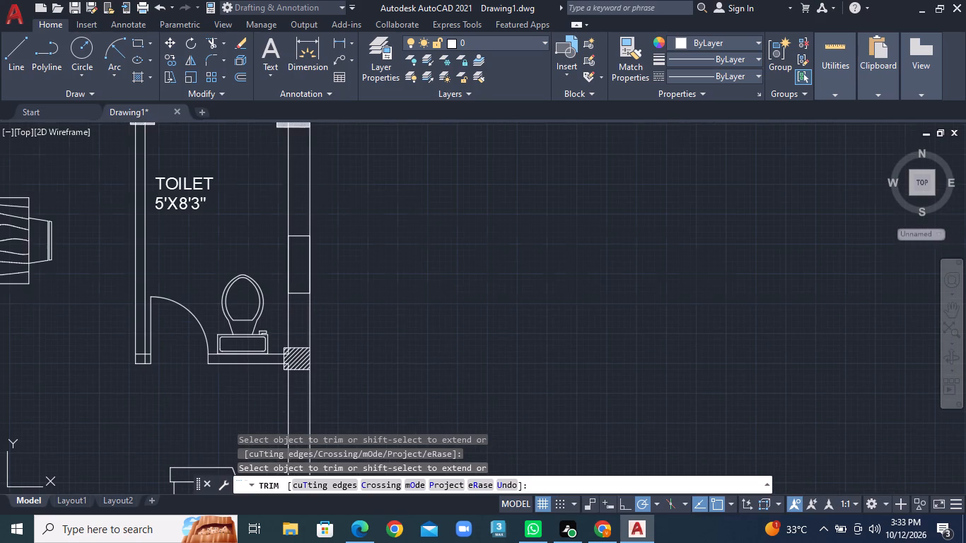
left_click(15, 61)
scroll(407, 302, "up", 1)
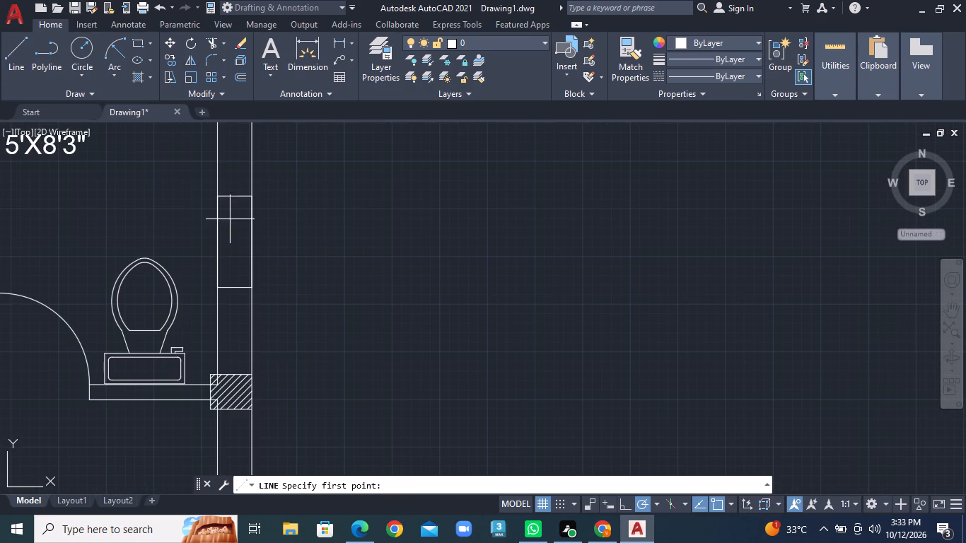
left_click(236, 192)
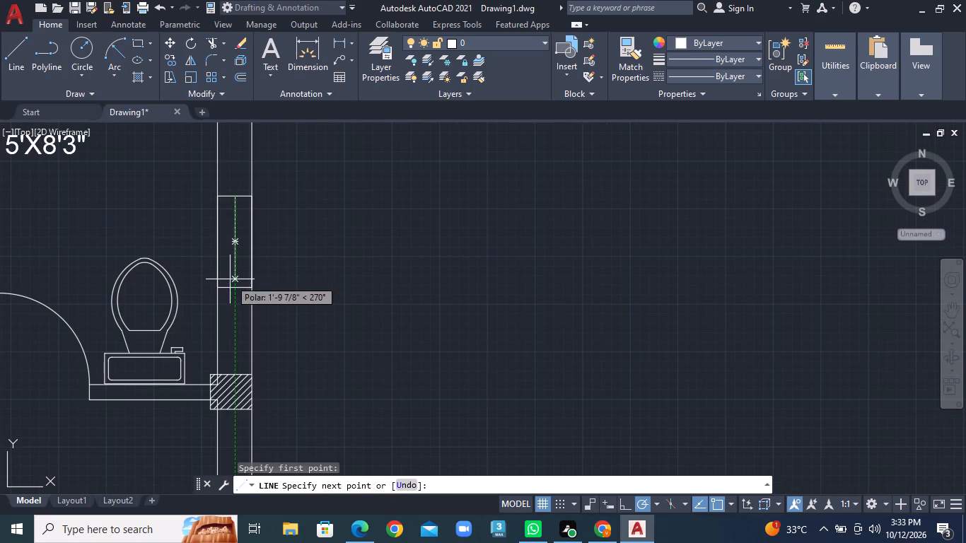
left_click(232, 289)
right_click(232, 289)
left_click(284, 297)
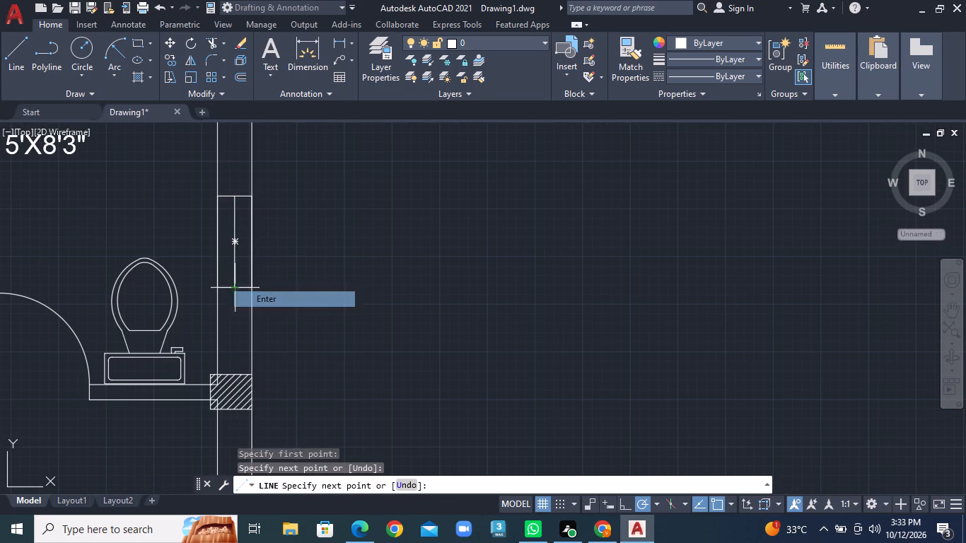
Offset the centre line of the 5'X8'3" toilet's window by 1" to each side.
scroll(190, 268, "up", 2)
middle_click_drag(195, 263, 178, 343)
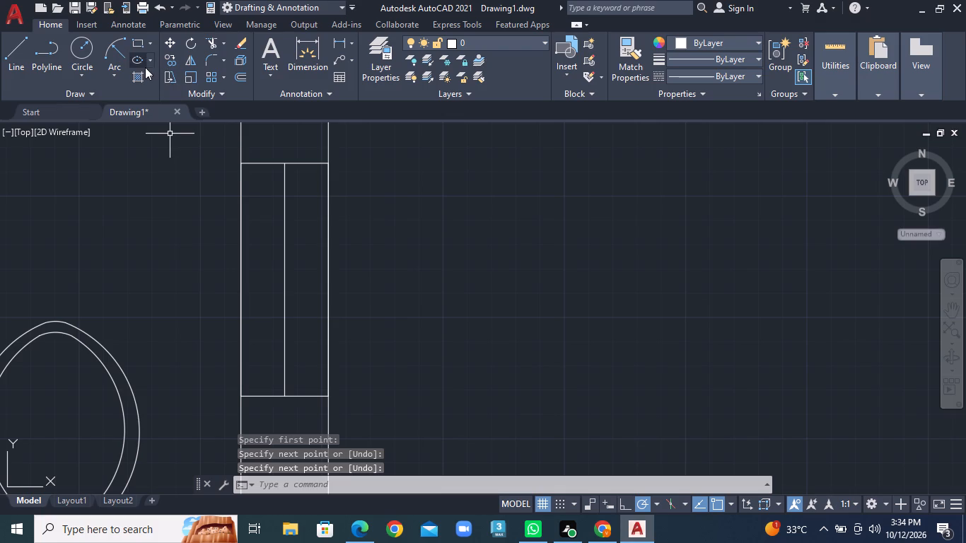
left_click(244, 76)
type("1\"")
key("Return")
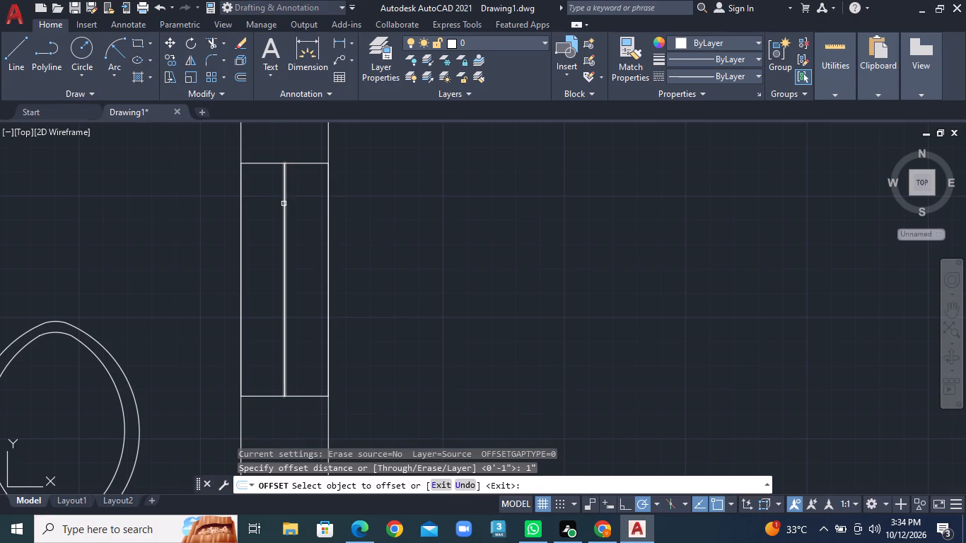
left_click(284, 202)
left_click(313, 202)
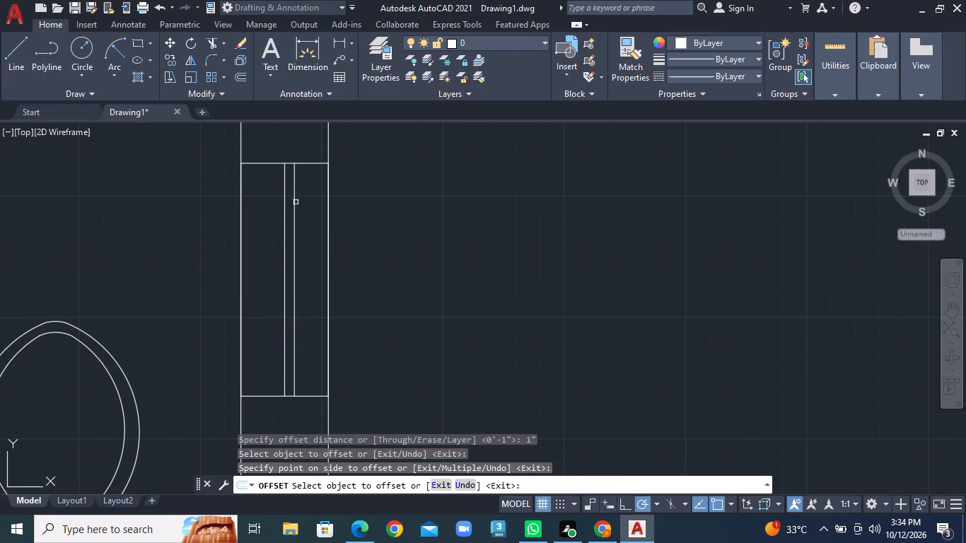
left_click(284, 206)
left_click(251, 206)
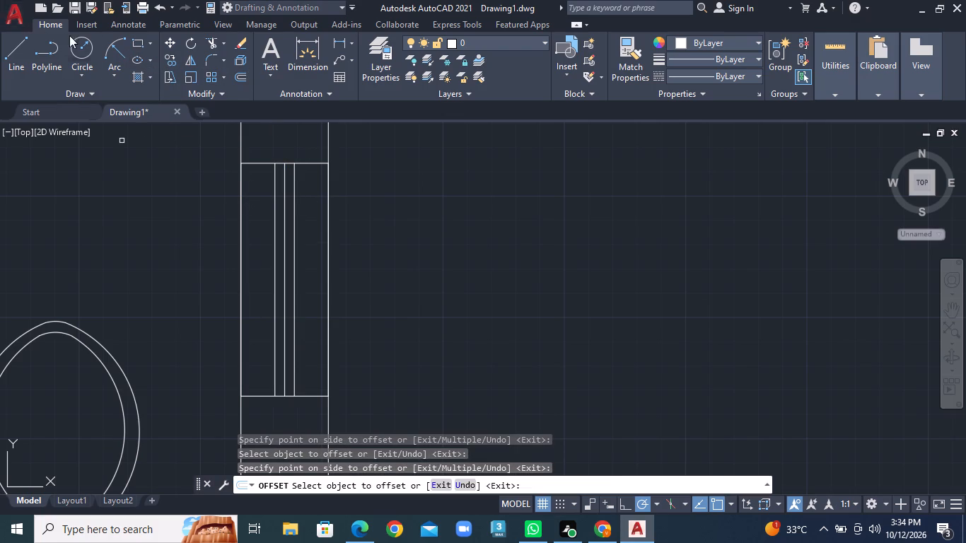
Trim away the original centre line between the two offset lines in the 5'X8'3" toilet's window.
left_click(222, 42)
left_click(231, 59)
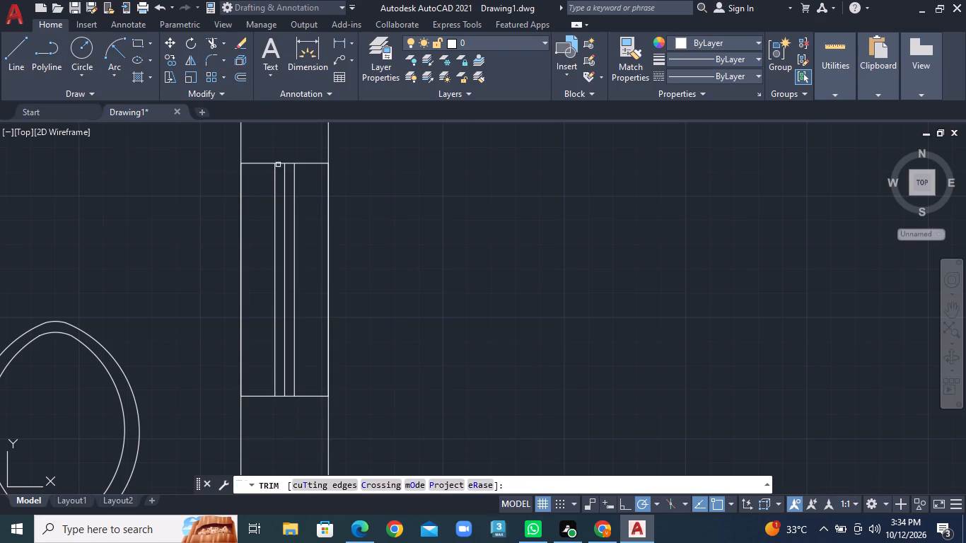
left_click(286, 182)
Draw a horizontal centre line through the window in the wall beside the double door, below the lower sofa, between its end midpoints.
scroll(263, 240, "down", 6)
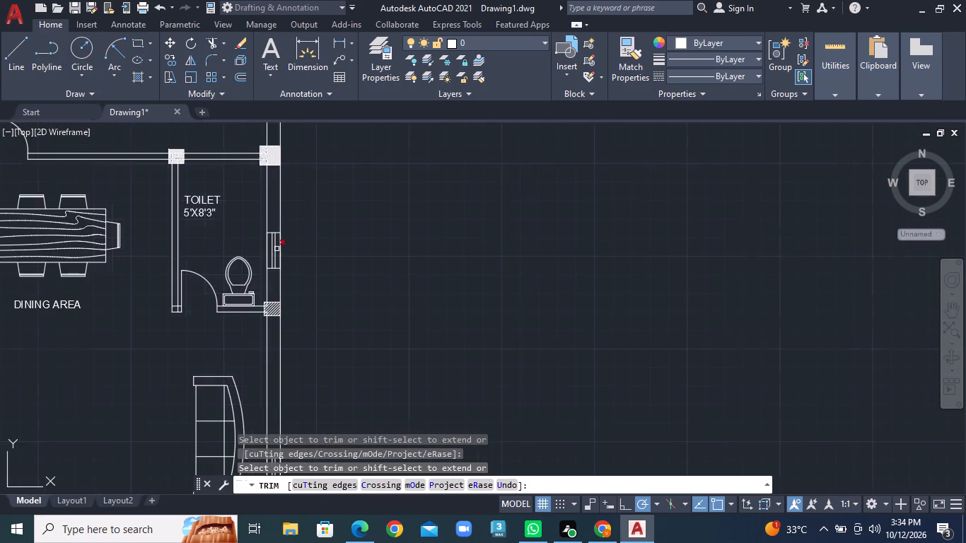
scroll(277, 252, "down", 2)
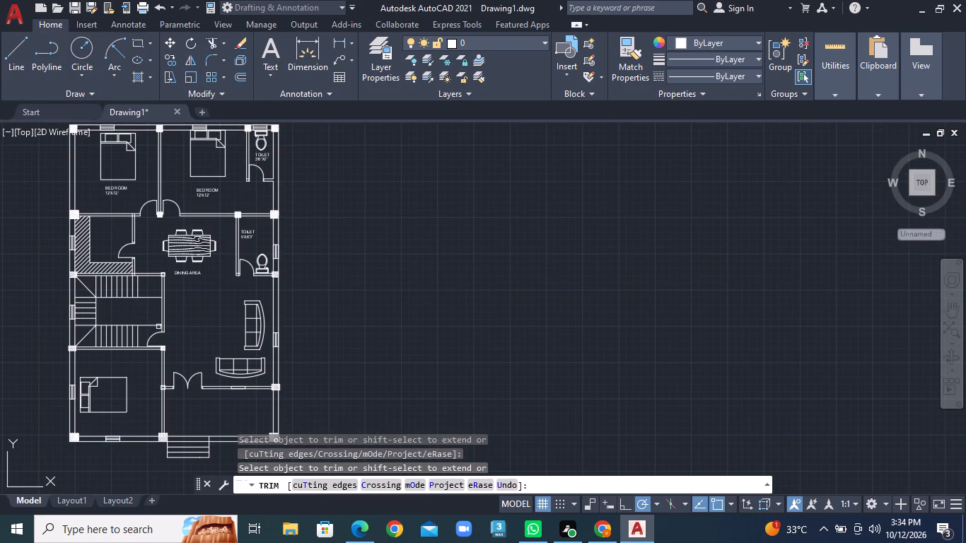
middle_click_drag(164, 326, 263, 315)
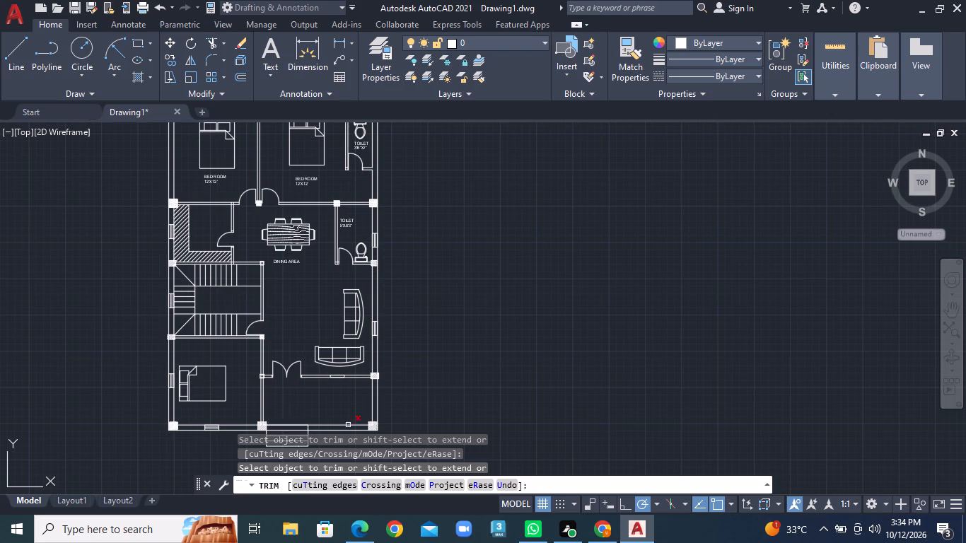
scroll(336, 383, "up", 7)
middle_click_drag(353, 344, 298, 368)
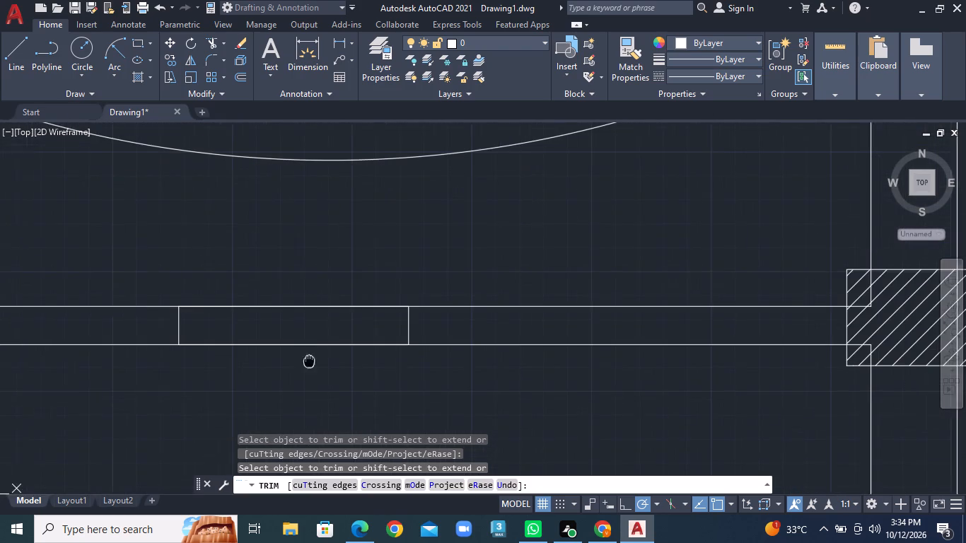
middle_click_drag(298, 368, 298, 369)
left_click(18, 71)
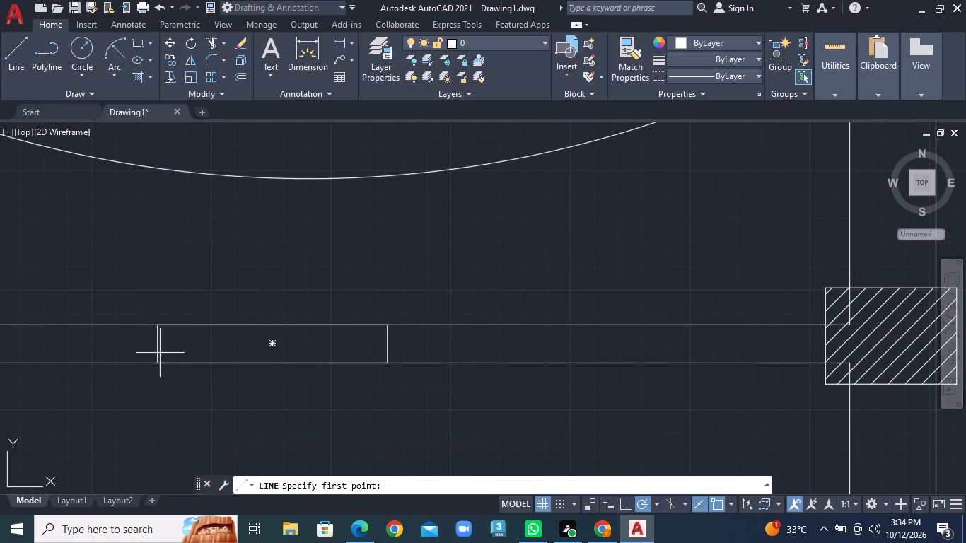
left_click(157, 345)
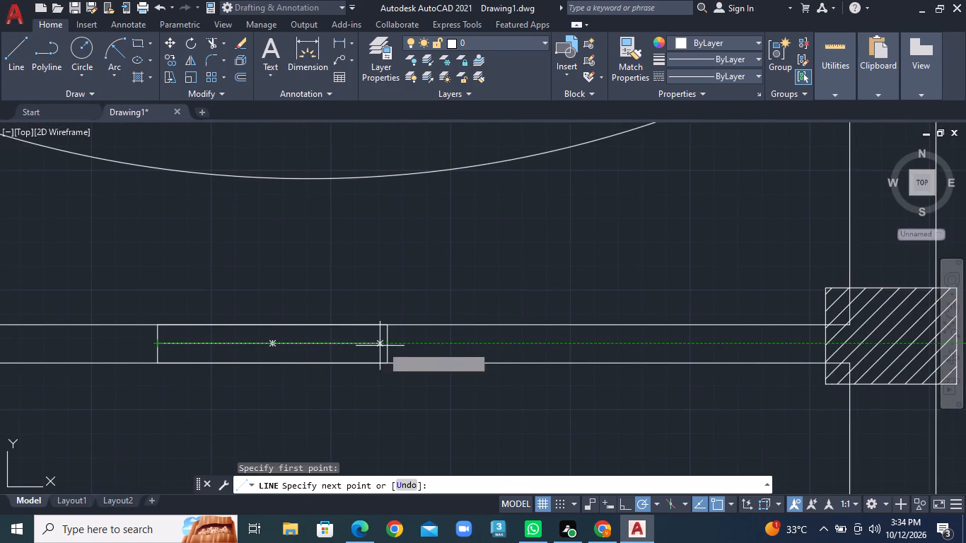
left_click(385, 345)
right_click(386, 345)
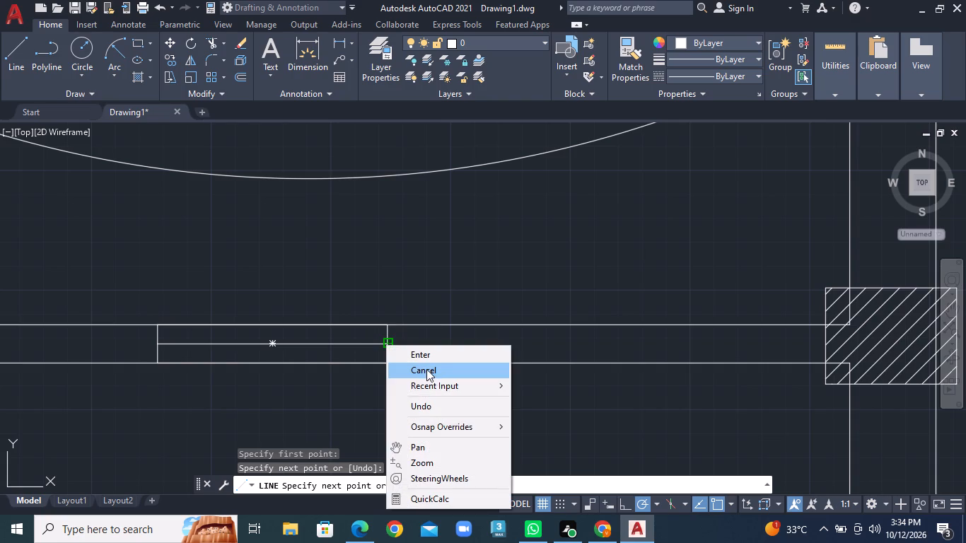
left_click(426, 369)
Offset the centre line of the window beside the double door by 1" above and below.
left_click(234, 74)
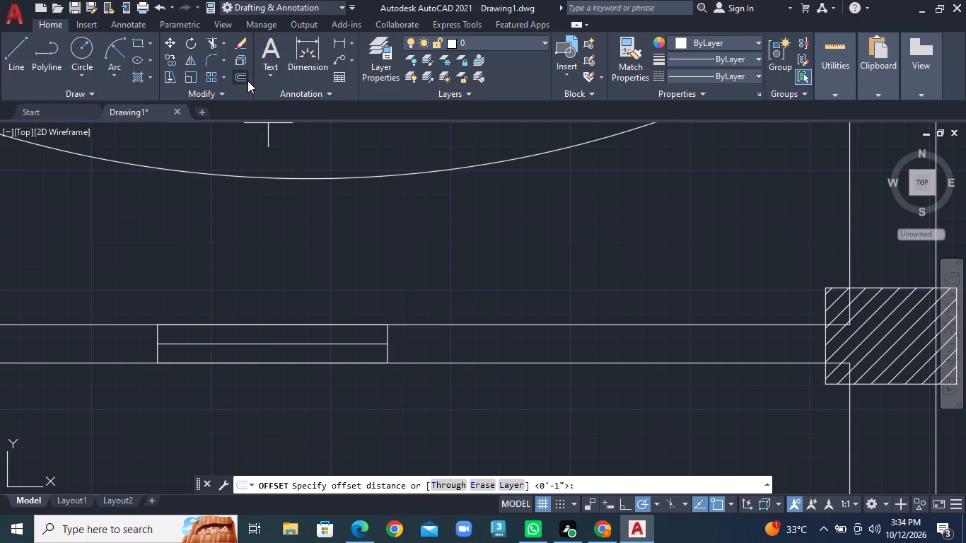
type("1\"")
key("Return")
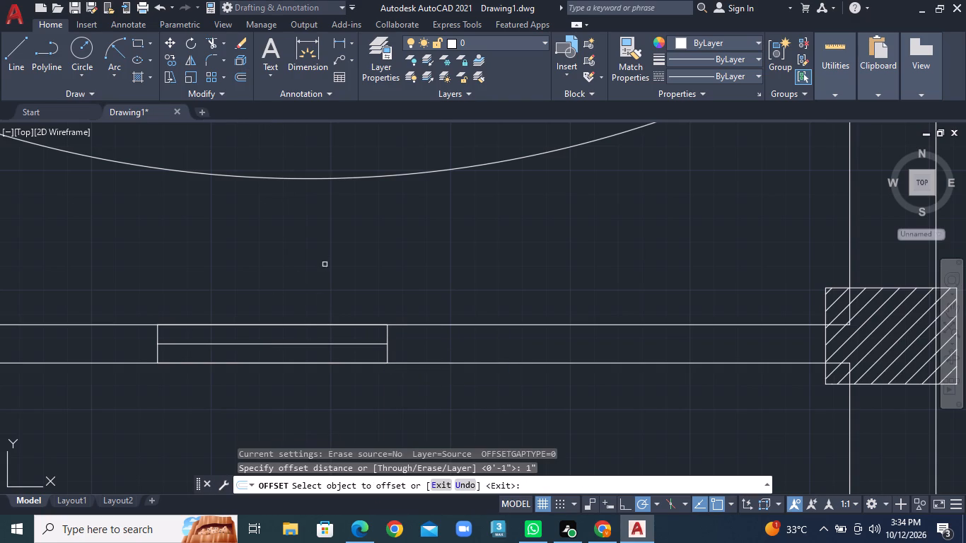
left_click(293, 344)
left_click(293, 334)
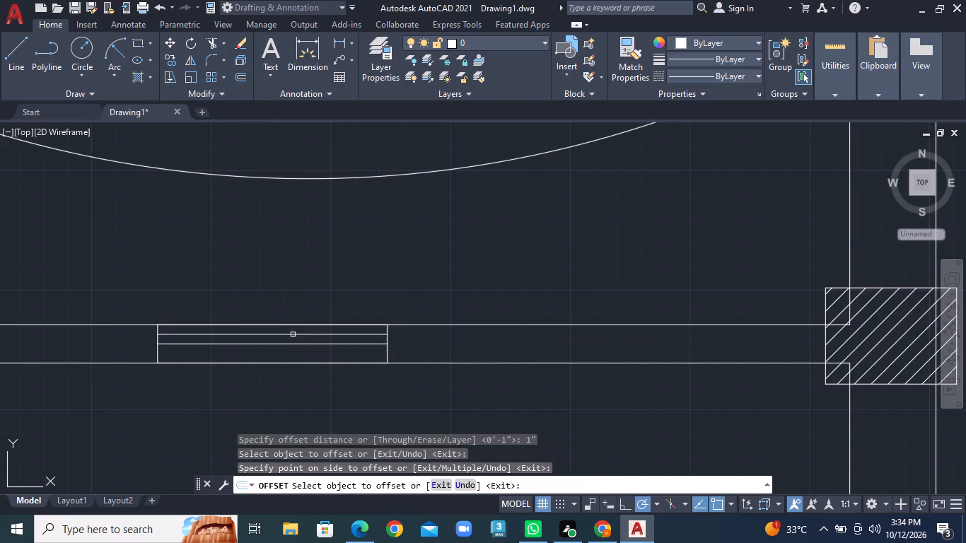
left_click(284, 342)
left_click(284, 349)
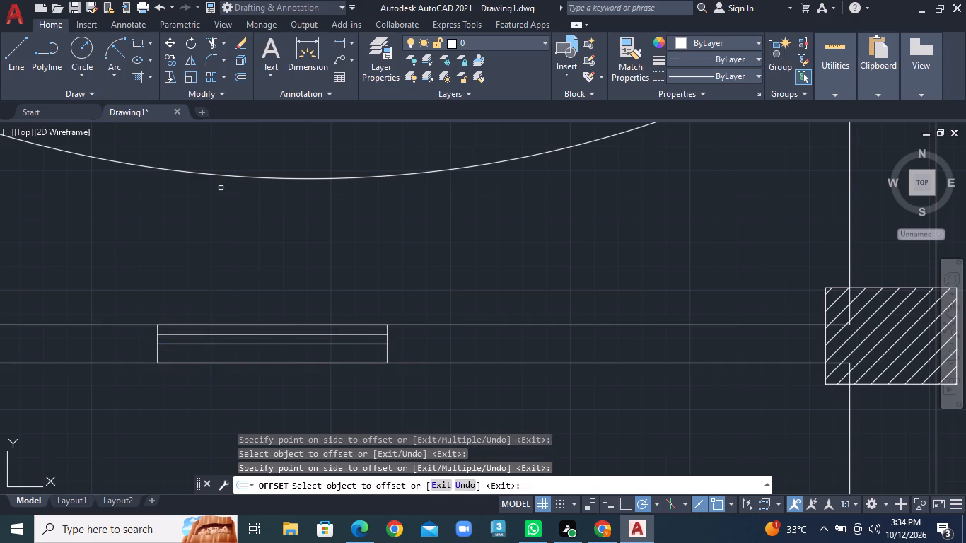
left_click(231, 344)
left_click(231, 354)
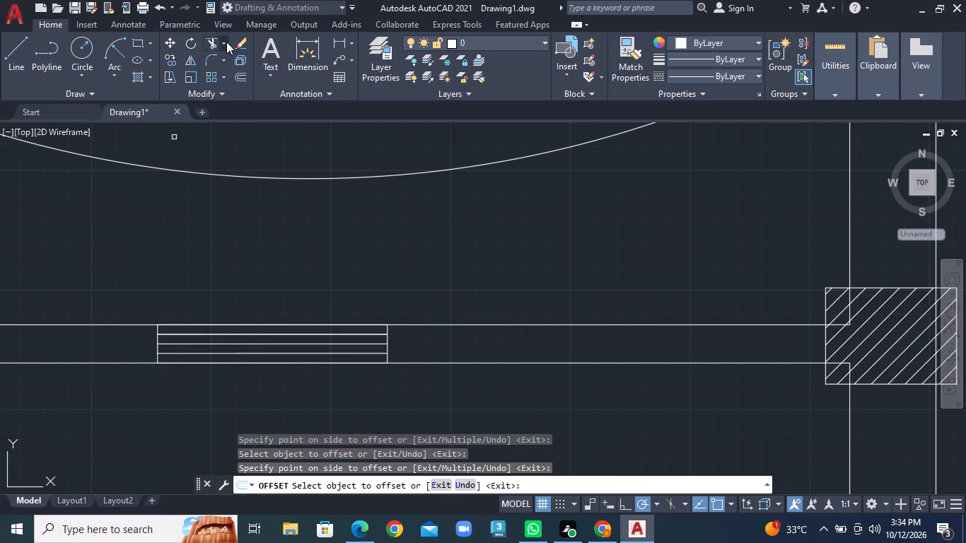
Trim away the original centre line between the two offset lines in the window beside the double door.
left_click(221, 40)
left_click(230, 61)
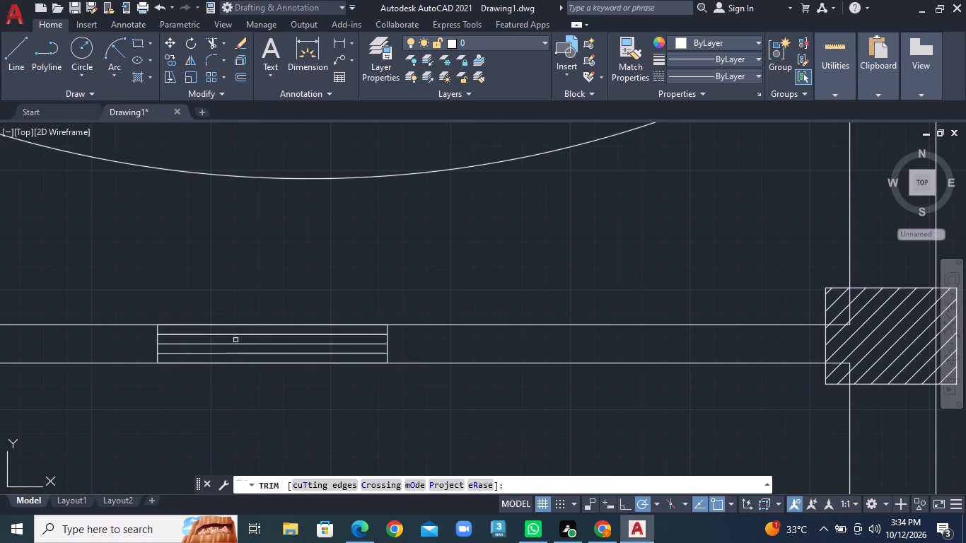
left_click(235, 343)
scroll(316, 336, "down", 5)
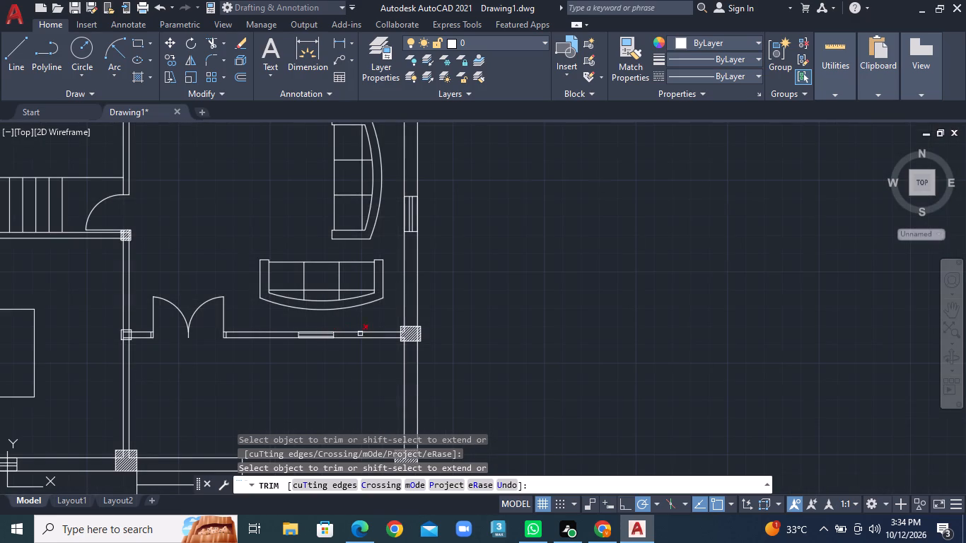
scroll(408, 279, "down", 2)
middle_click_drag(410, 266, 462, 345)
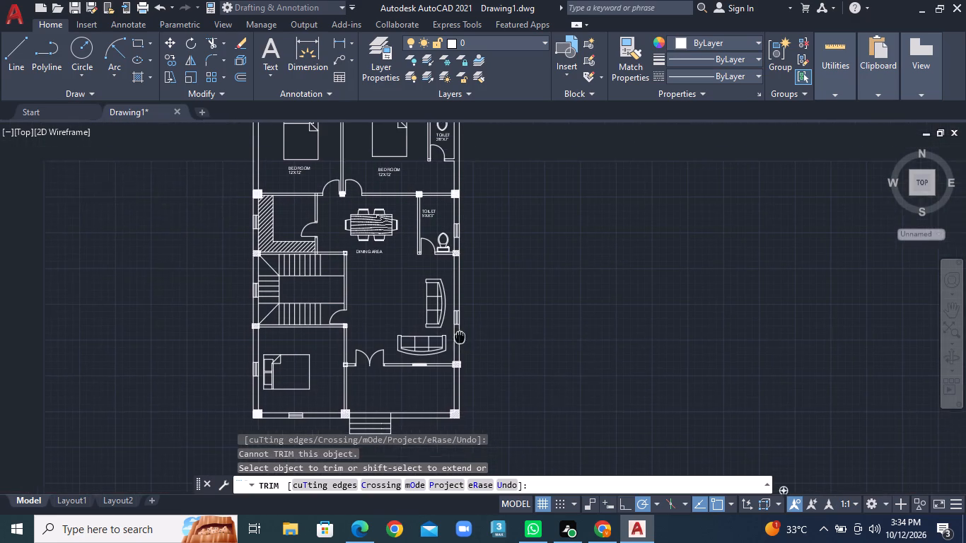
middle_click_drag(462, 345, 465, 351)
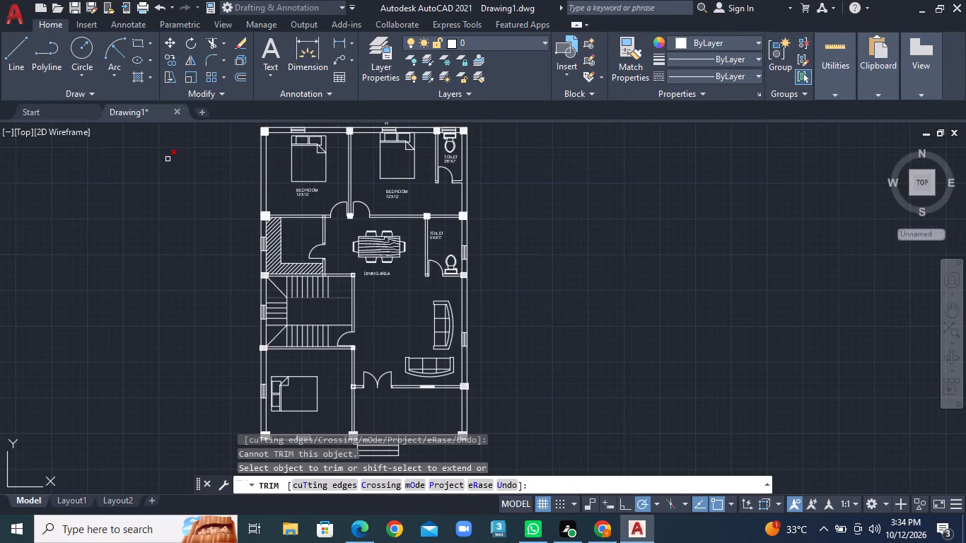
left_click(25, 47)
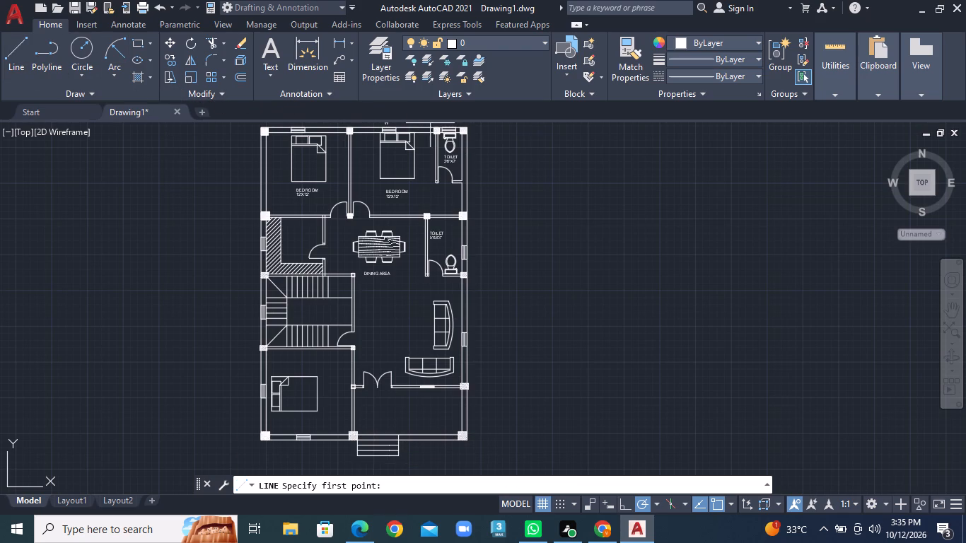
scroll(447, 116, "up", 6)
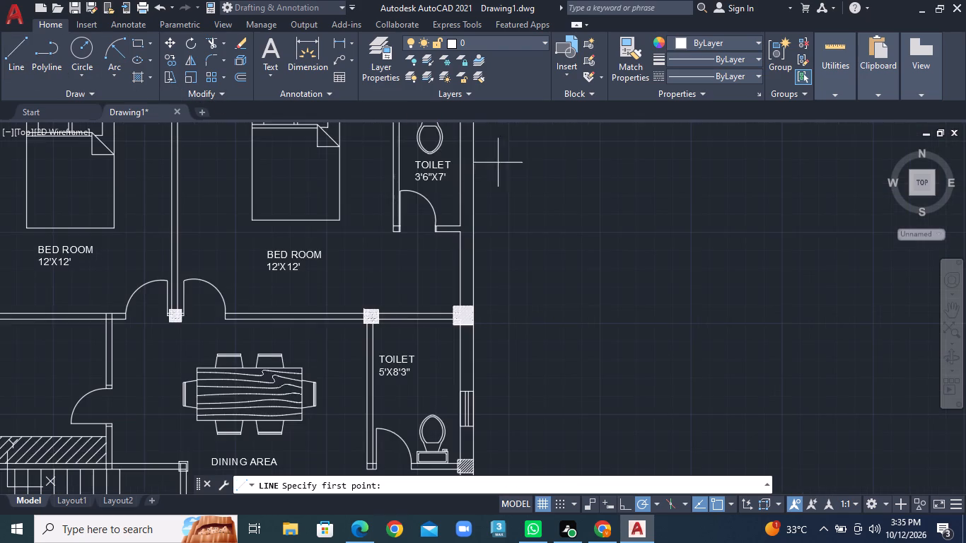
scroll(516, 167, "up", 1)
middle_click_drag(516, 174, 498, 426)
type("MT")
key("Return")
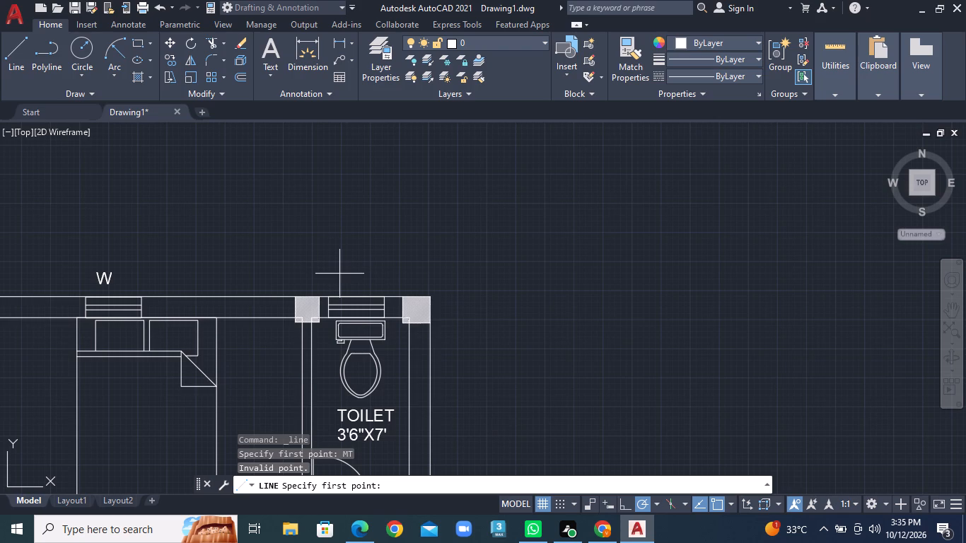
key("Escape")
Add a multiline text label V above the 3'6"X7' toilet's opening in the top outer wall.
type("MT")
key("Return")
left_click(340, 266)
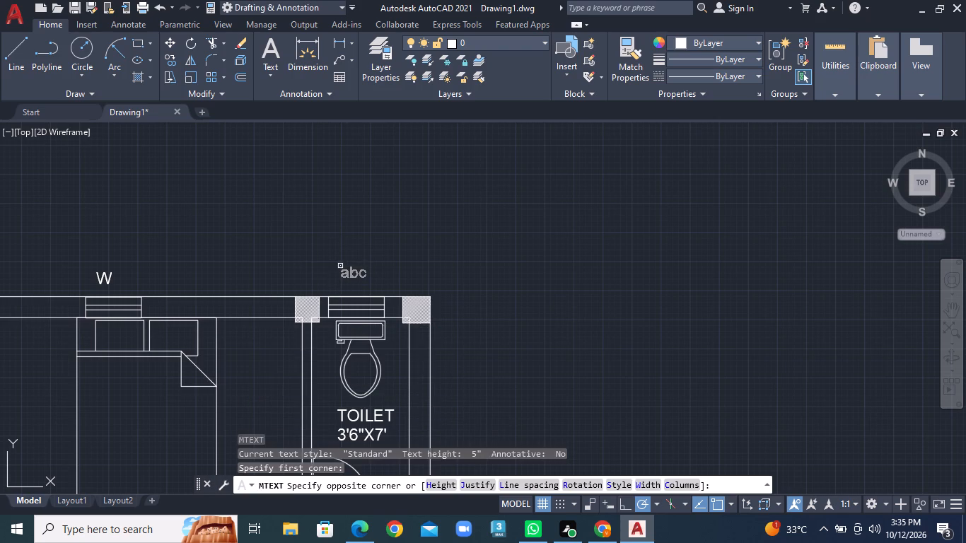
left_click(380, 287)
key("v")
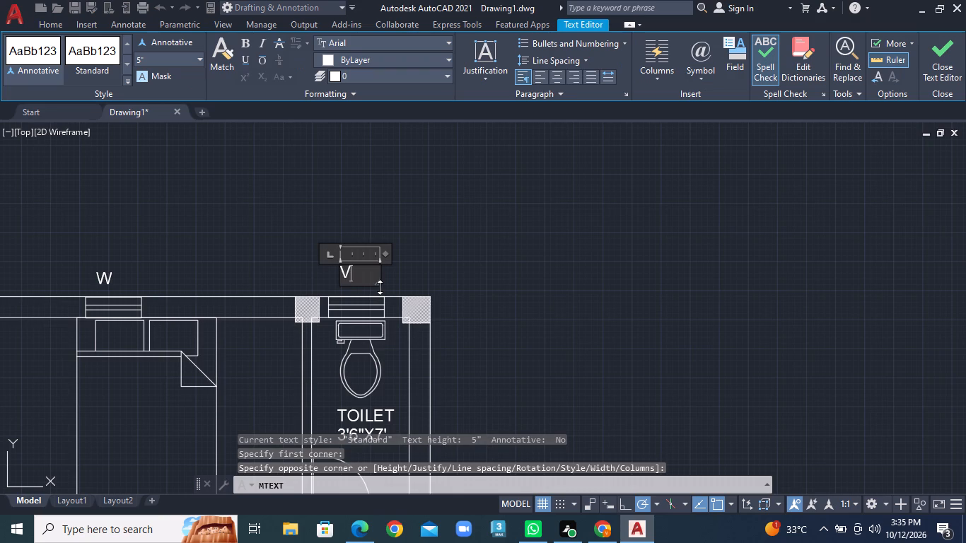
left_click(433, 286)
Add a multiline text label D2 inside the door swing of the 3'6"X7' toilet.
scroll(471, 319, "down", 1)
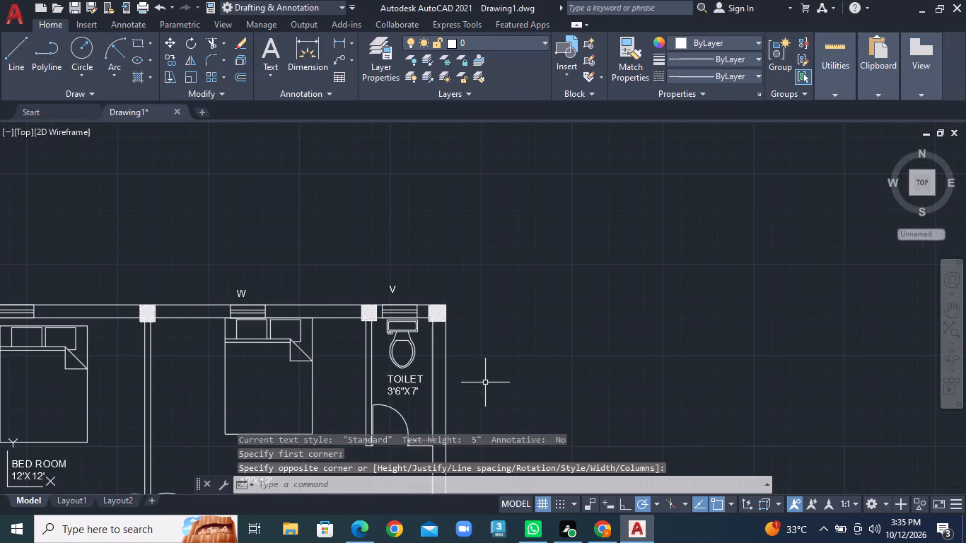
middle_click_drag(486, 383, 431, 202)
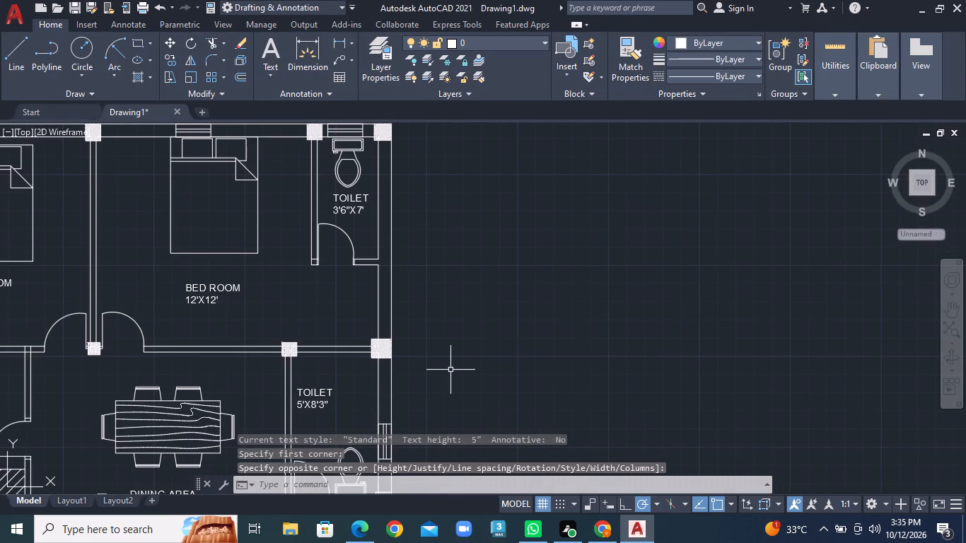
scroll(313, 230, "up", 2)
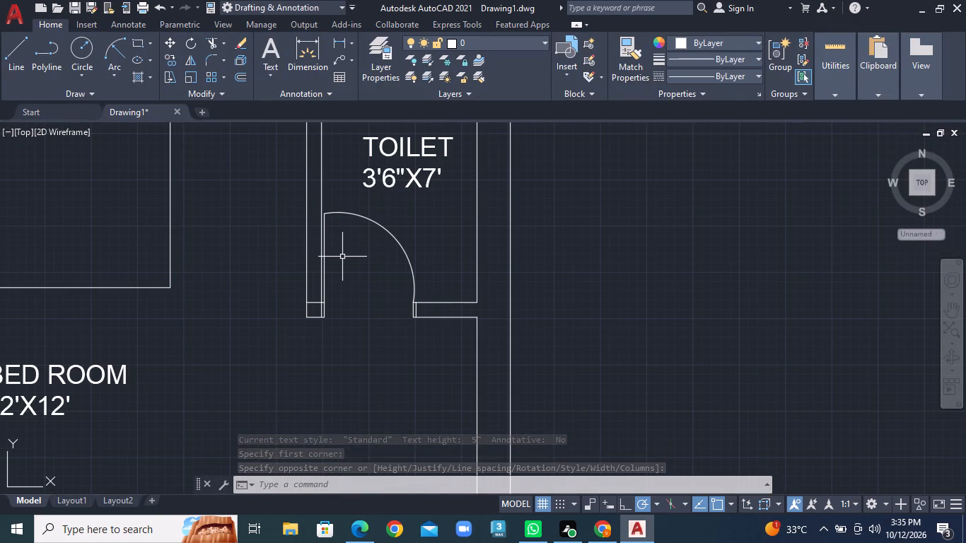
type("MT")
key("Return")
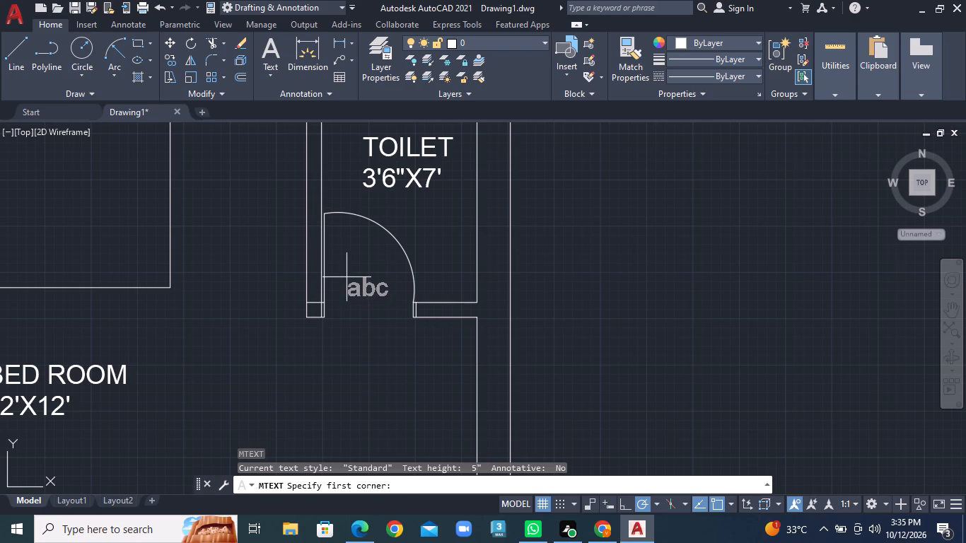
left_click(345, 275)
left_click(402, 323)
type("D2")
left_click(423, 356)
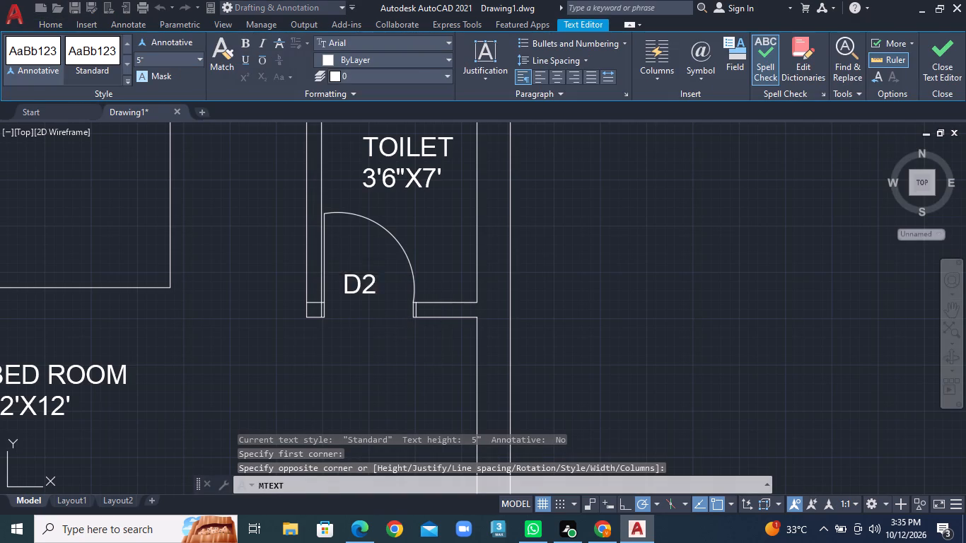
Add a multiline text label D inside the door swing of the bedroom left of the dividing wall between the two 12'X12' bedrooms.
scroll(240, 318, "down", 1)
middle_click_drag(225, 307, 421, 308)
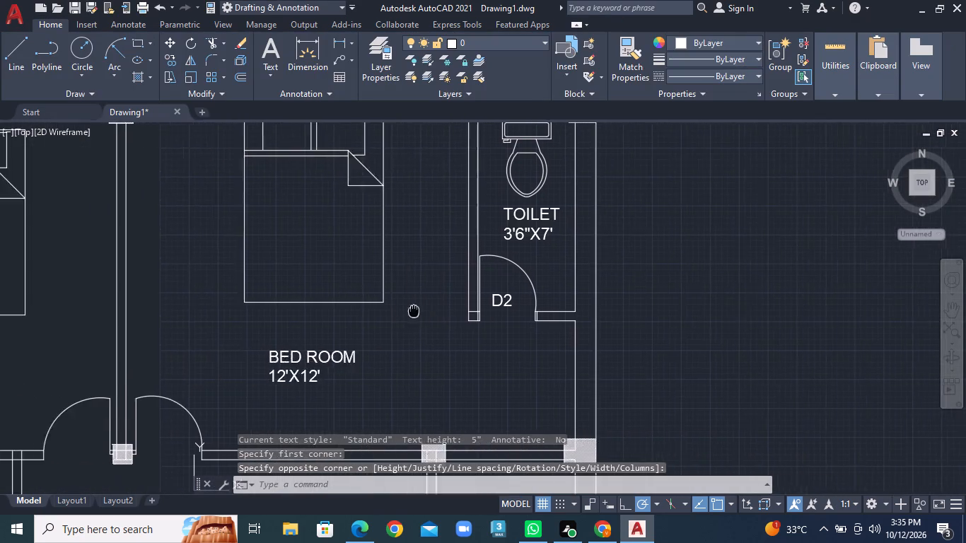
middle_click_drag(421, 308, 615, 151)
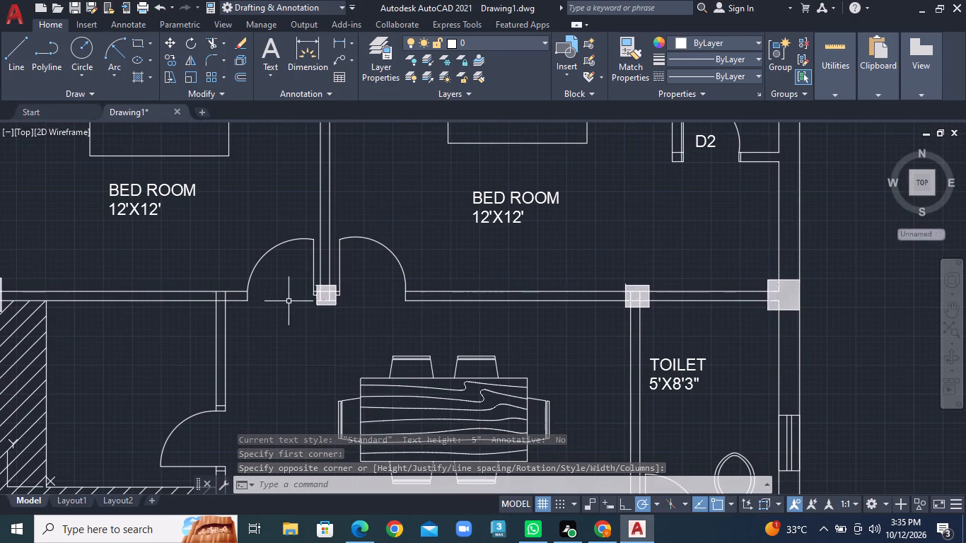
right_click(289, 301)
left_click(363, 41)
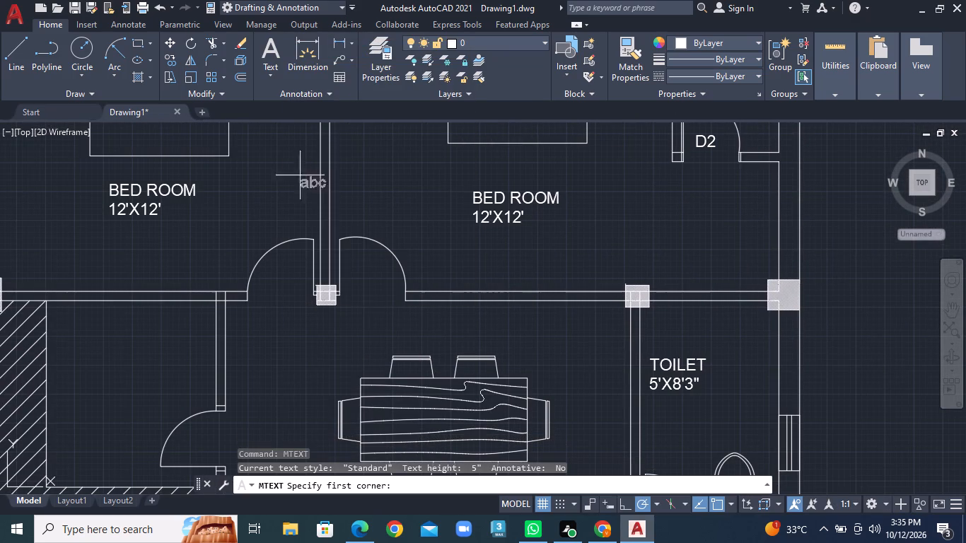
left_click(269, 271)
left_click(297, 309)
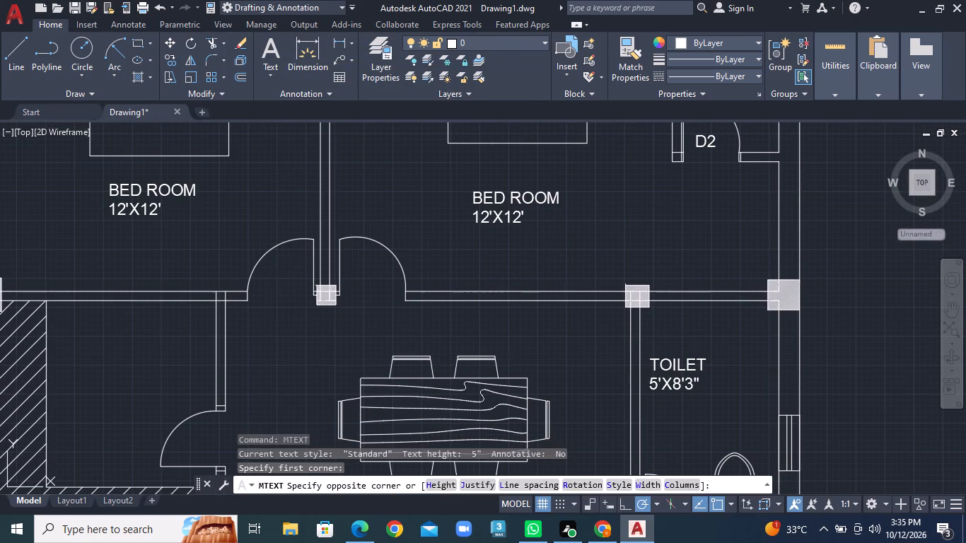
key("d")
left_click(360, 293)
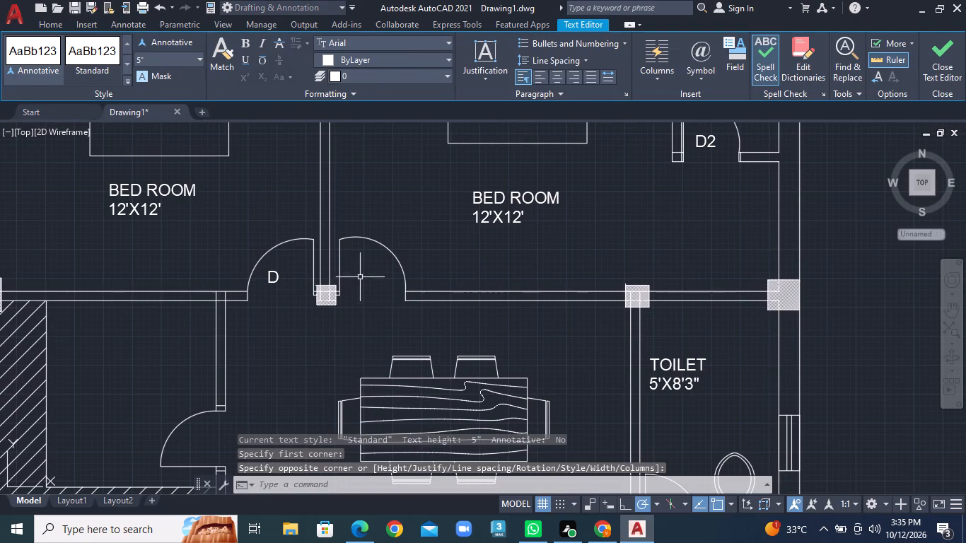
Add a multiline text label D inside the door swing of the 12'X12' bedroom adjoining the 3'6"X7' toilet.
right_click(362, 264)
left_click(414, 13)
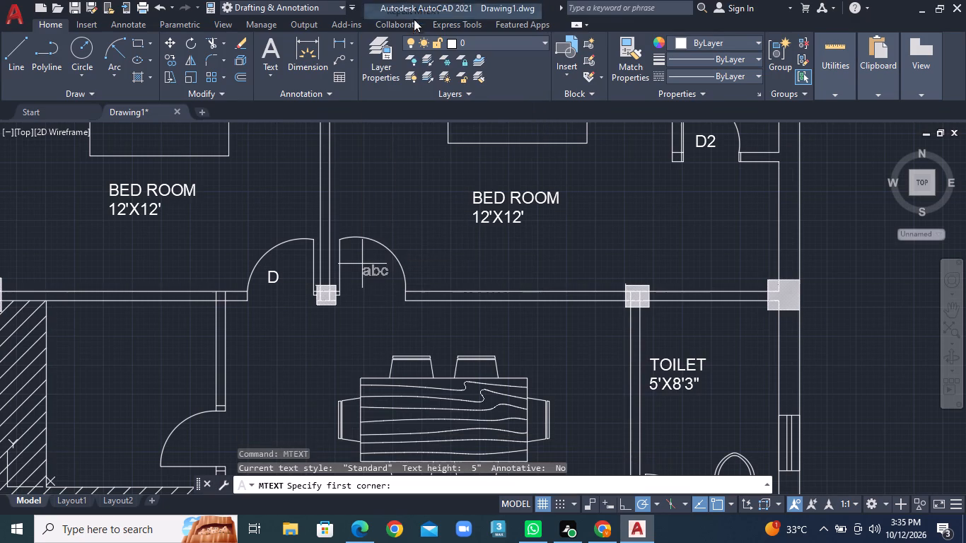
left_click(359, 269)
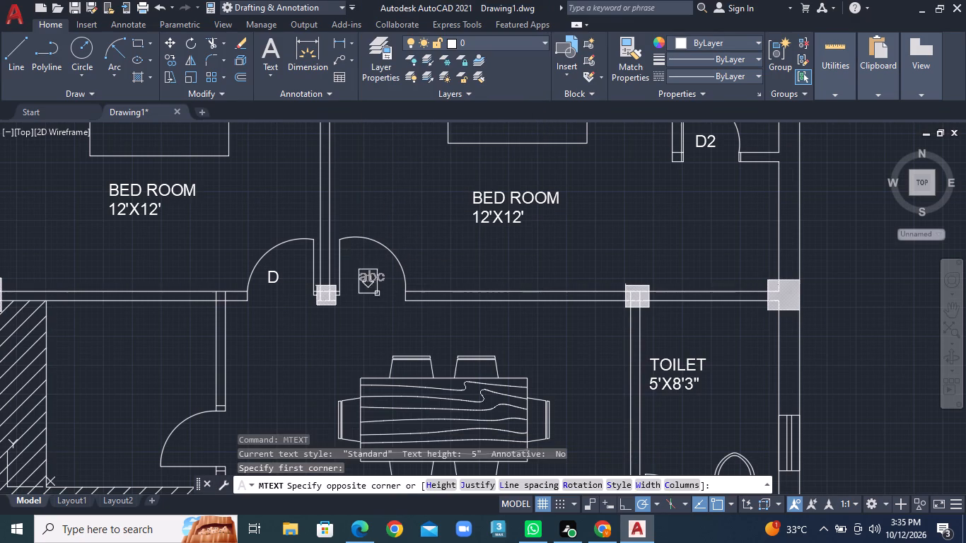
left_click(396, 305)
key("d")
left_click(366, 316)
scroll(343, 337, "down", 1)
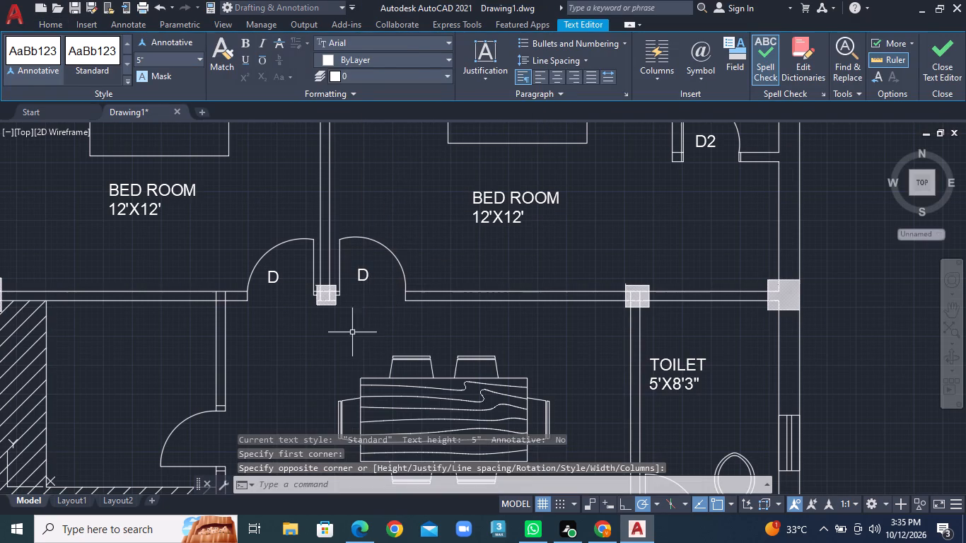
scroll(343, 337, "down", 2)
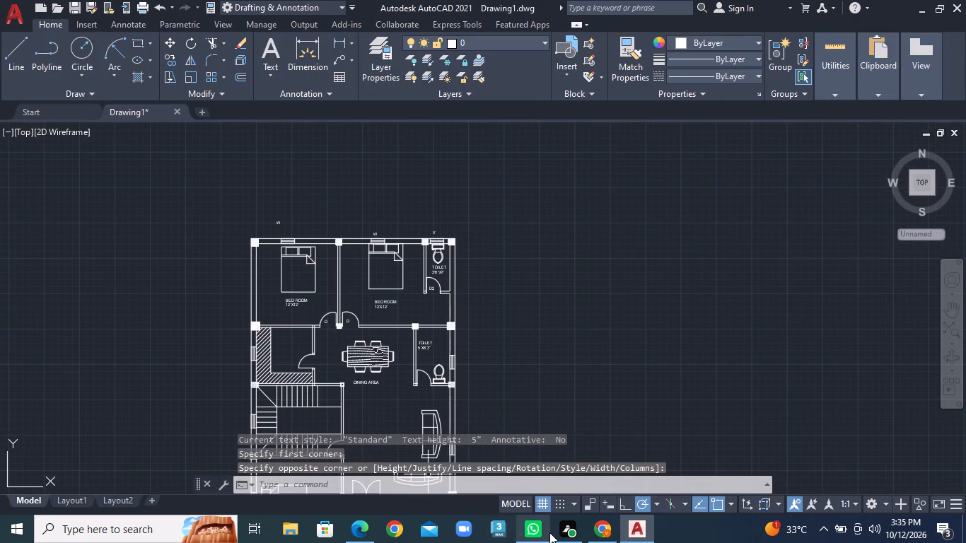
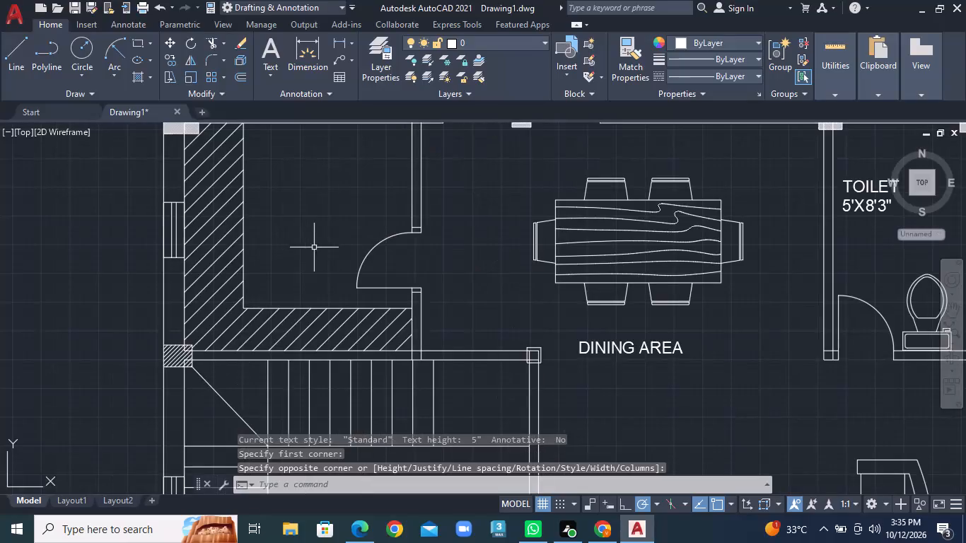
Add a multiline text label D inside the door swing of the room with the hatched L-shaped counter.
scroll(404, 252, "up", 1)
middle_click_drag(404, 252, 328, 248)
right_click(328, 248)
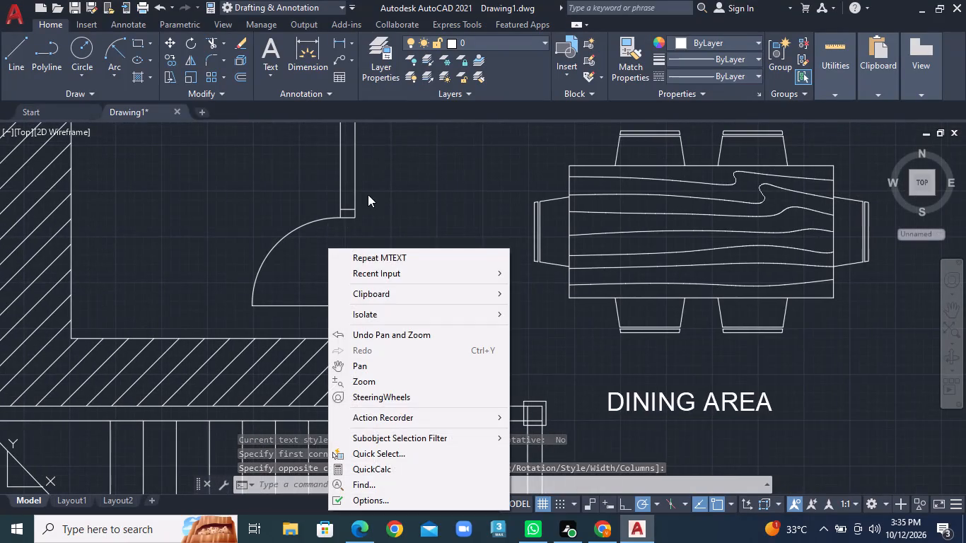
left_click(376, 255)
left_click(296, 256)
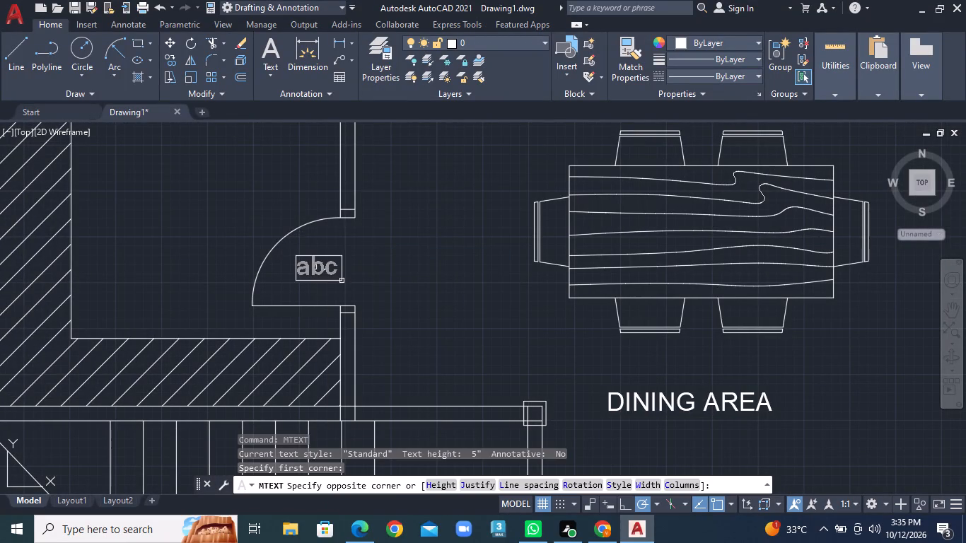
left_click(351, 285)
key("d")
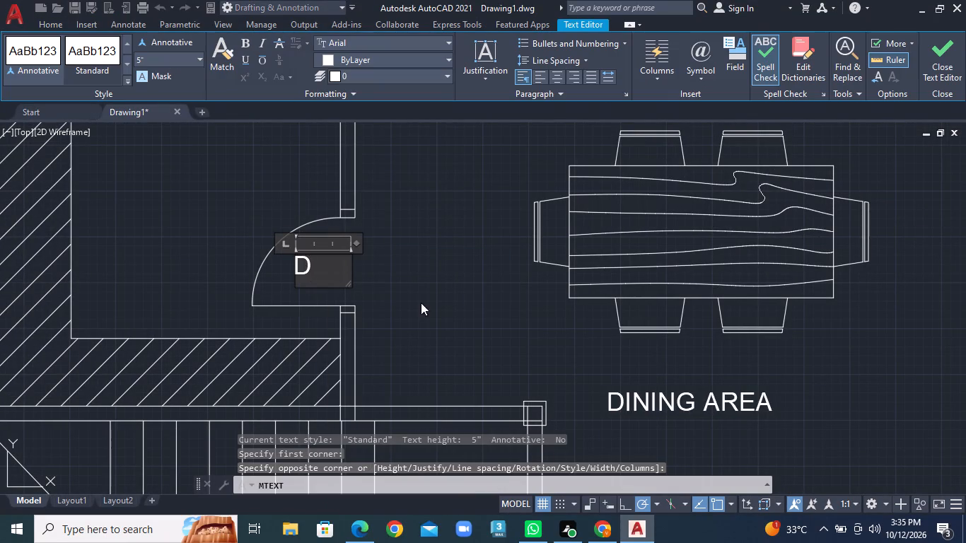
left_click(421, 303)
Add a multiline text label D2 inside the door swing of the 5'X8'3" toilet.
scroll(421, 303, "down", 2)
middle_click_drag(519, 332, 248, 254)
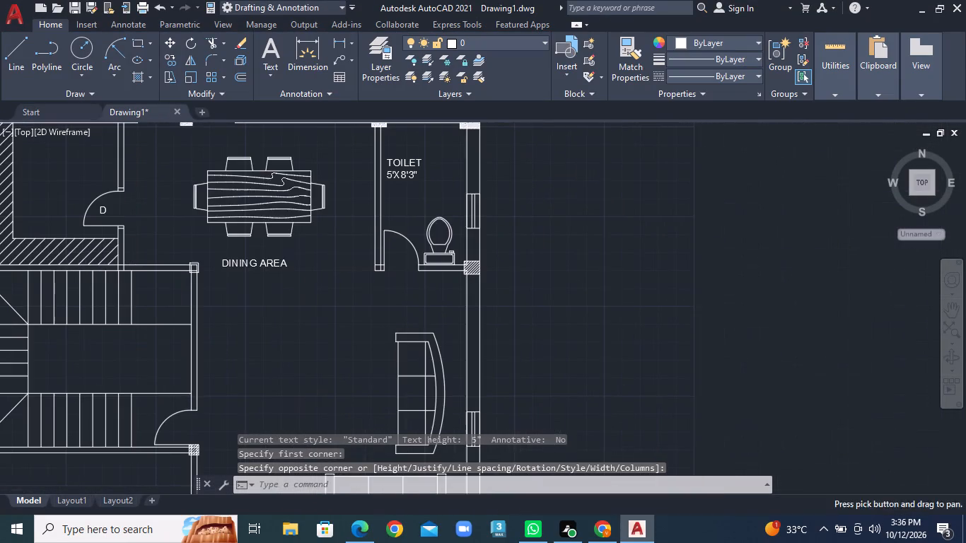
scroll(375, 243, "up", 3)
right_click(407, 267)
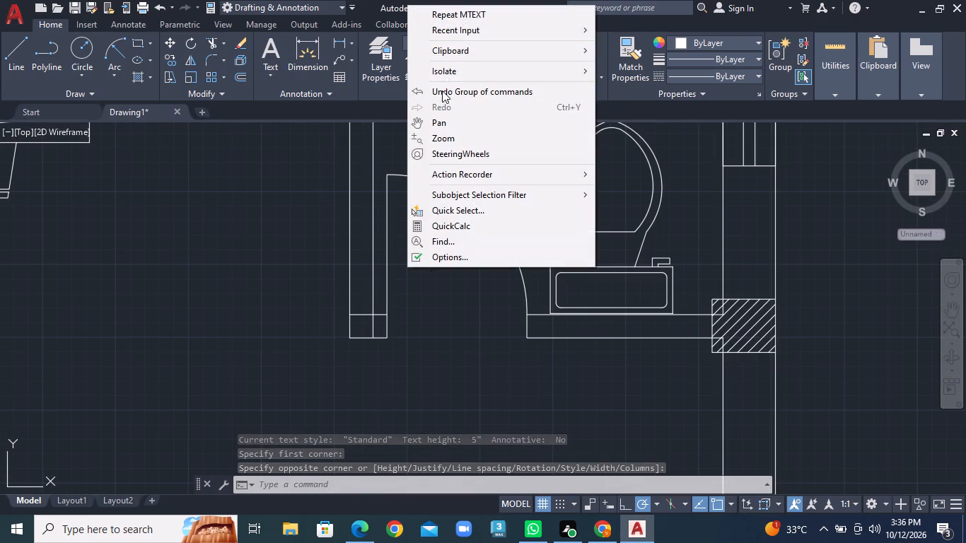
left_click(446, 7)
left_click(415, 284)
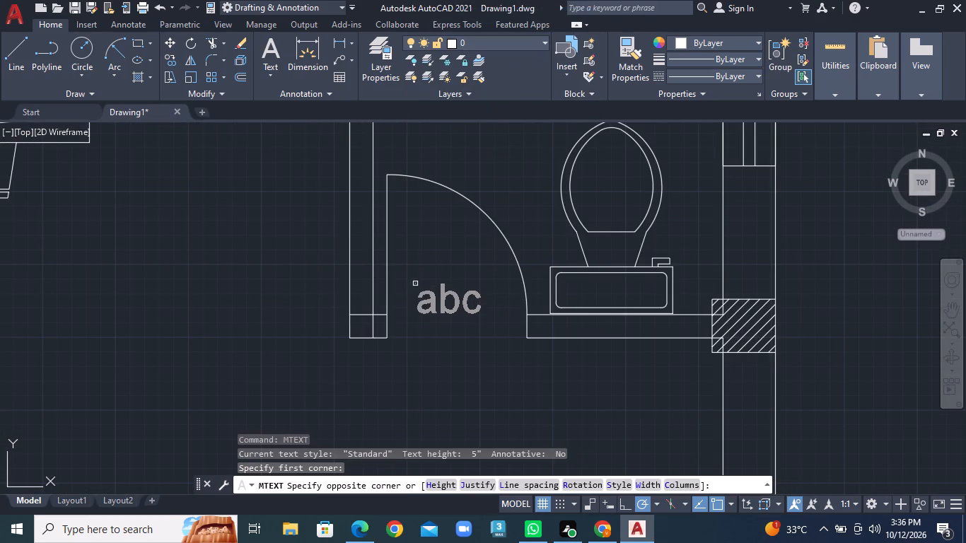
left_click(486, 330)
type("D2")
left_click(484, 367)
Add a multiline text label D inside the door swing at the lower end of the staircase.
scroll(484, 367, "down", 6)
middle_click_drag(447, 385, 441, 379)
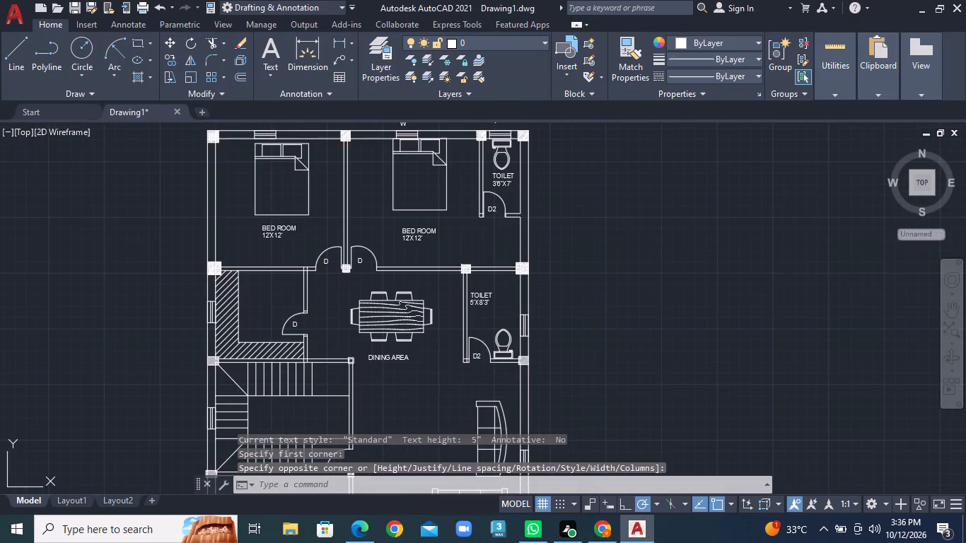
middle_click_drag(441, 379, 432, 247)
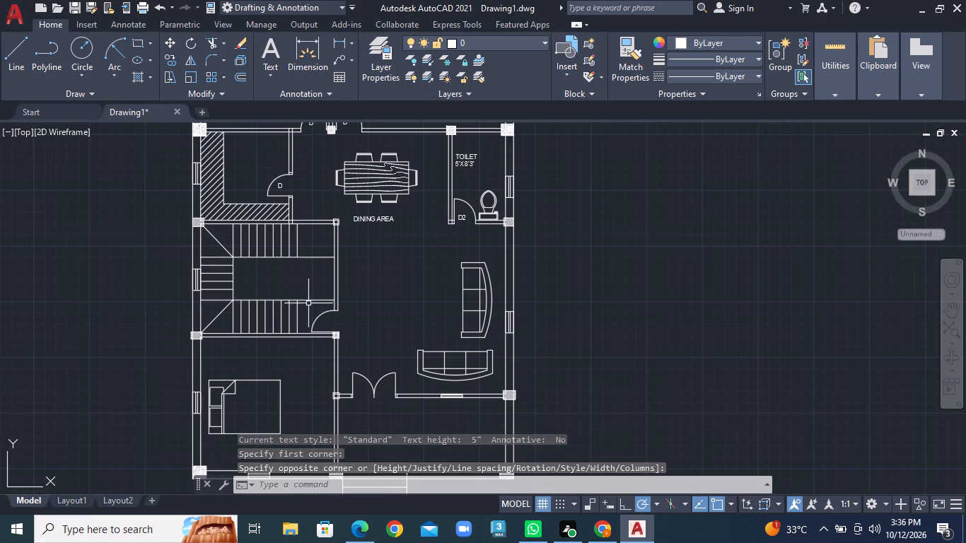
scroll(357, 325, "up", 3)
right_click(261, 313)
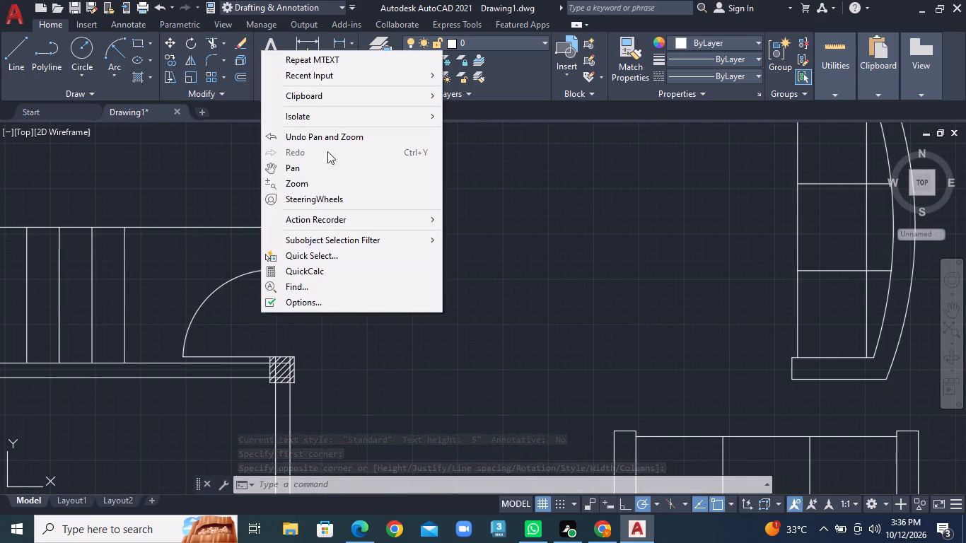
left_click(326, 59)
left_click(236, 304)
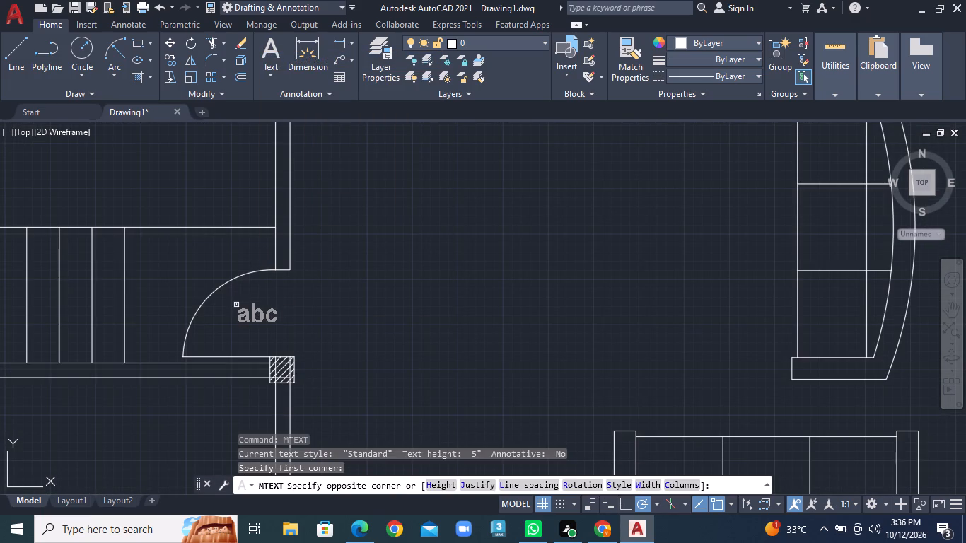
left_click(284, 331)
key("d")
left_click(319, 332)
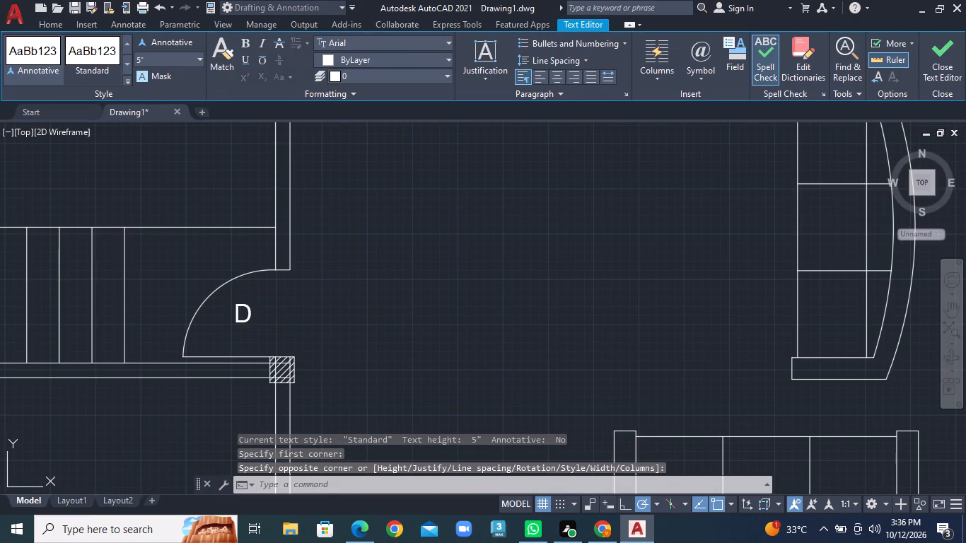
Add a multiline text label UP between the first tread of the lower stair flight and the staircase door swing.
middle_click_drag(334, 322, 481, 329)
scroll(395, 325, "up", 1)
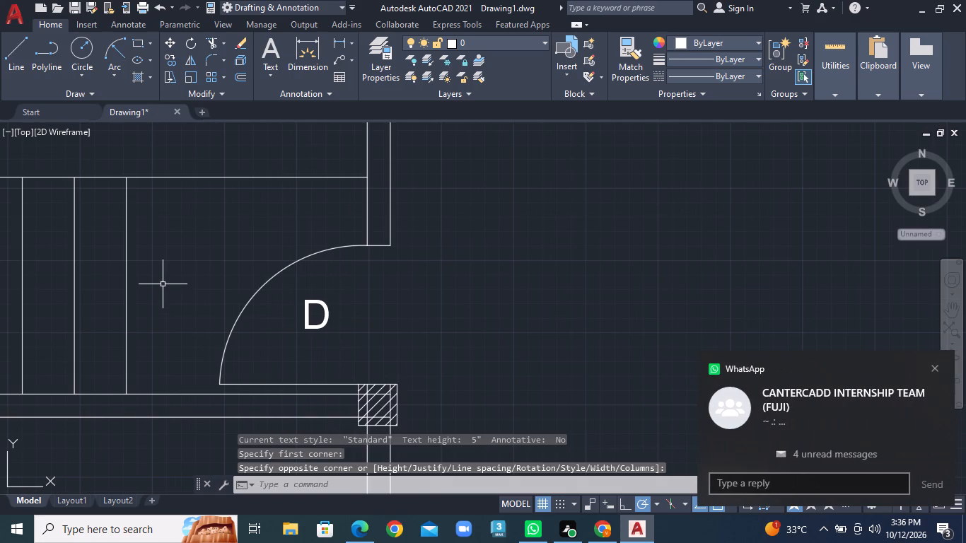
right_click(163, 284)
left_click(197, 30)
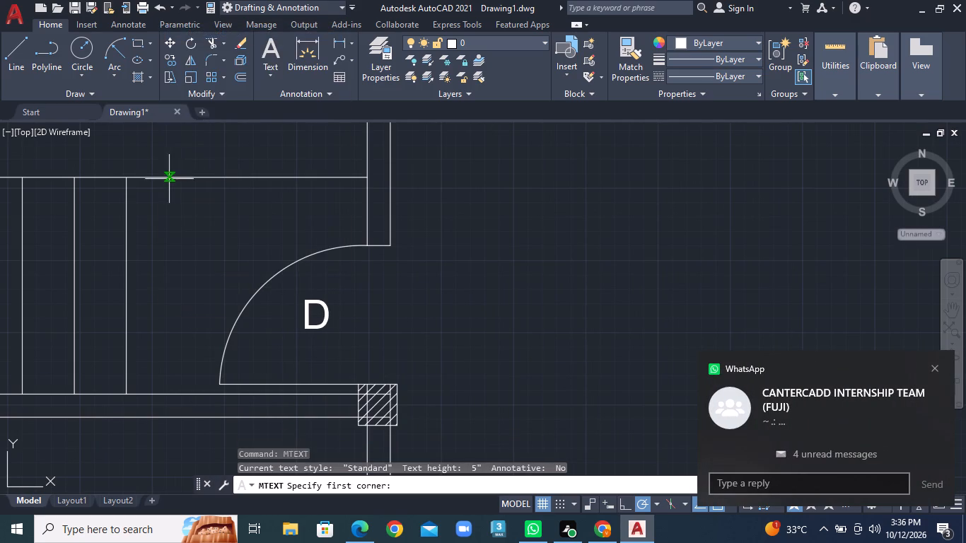
left_click(147, 260)
left_click(211, 317)
type("UP")
left_click(195, 338)
Add a multiline text label STAIR in the open area between the upper and lower stair flights.
scroll(165, 303, "down", 2)
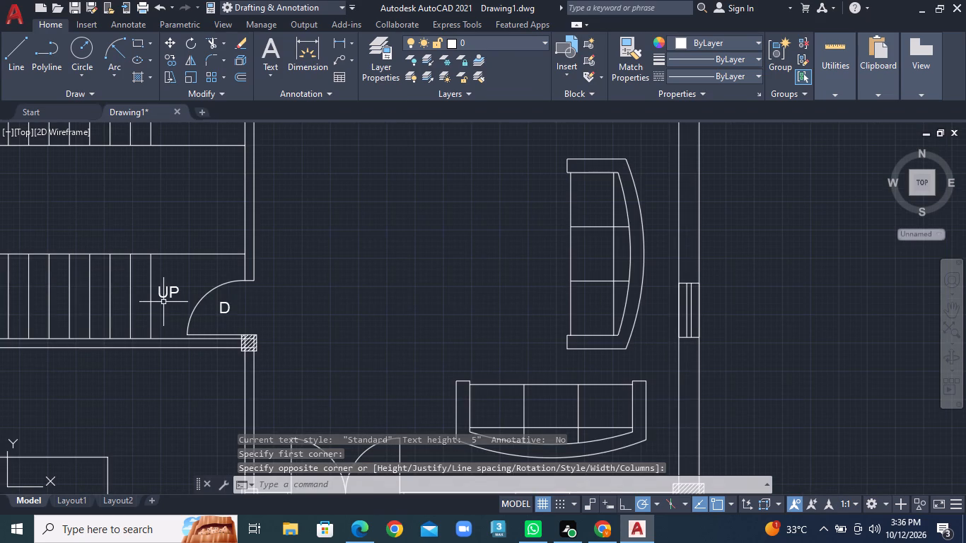
middle_click_drag(101, 238, 299, 293)
right_click(214, 253)
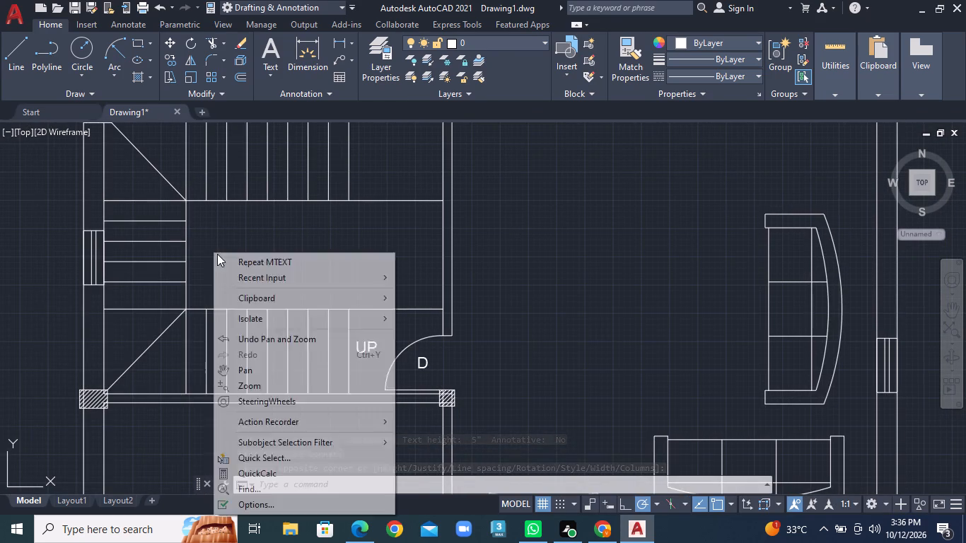
left_click(244, 257)
left_click(220, 241)
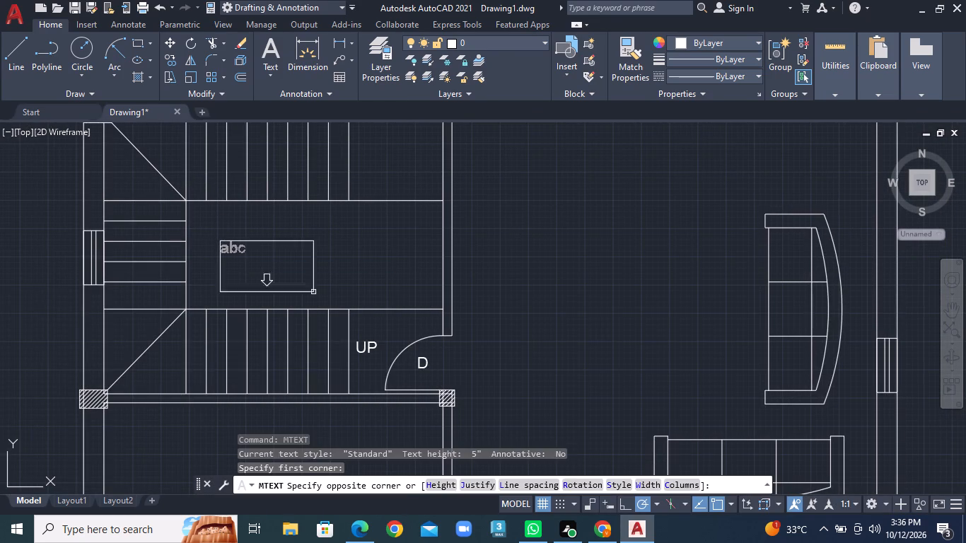
left_click(345, 300)
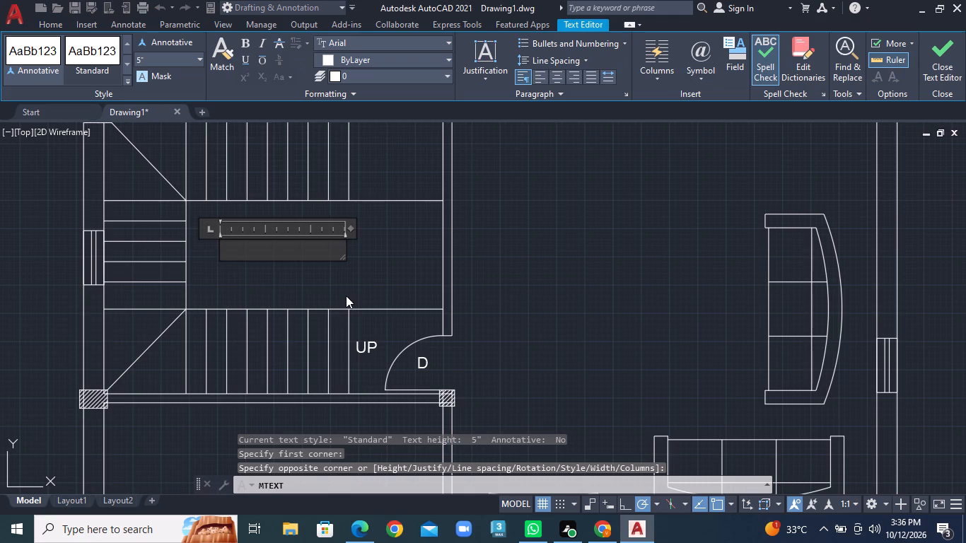
key("s")
key("t")
key("a")
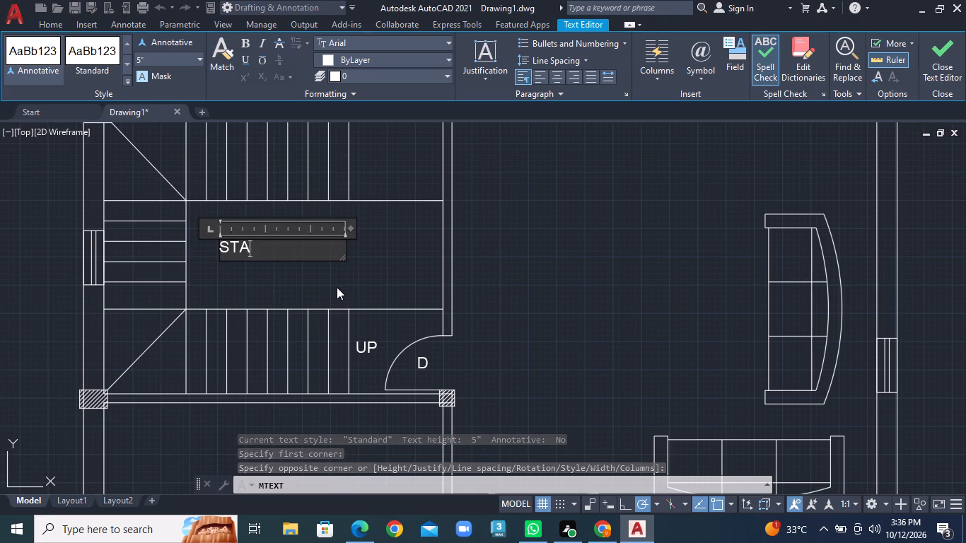
key("i")
key("r")
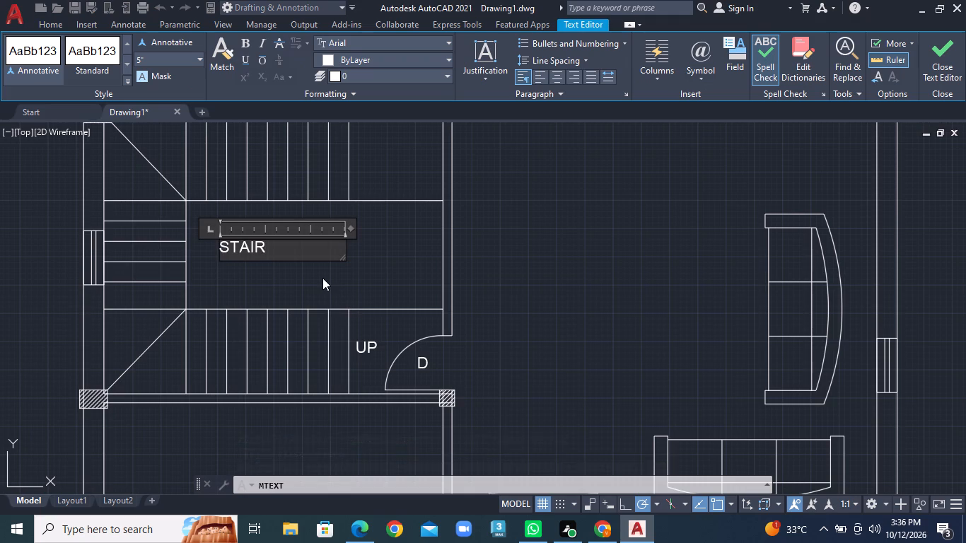
left_click(322, 278)
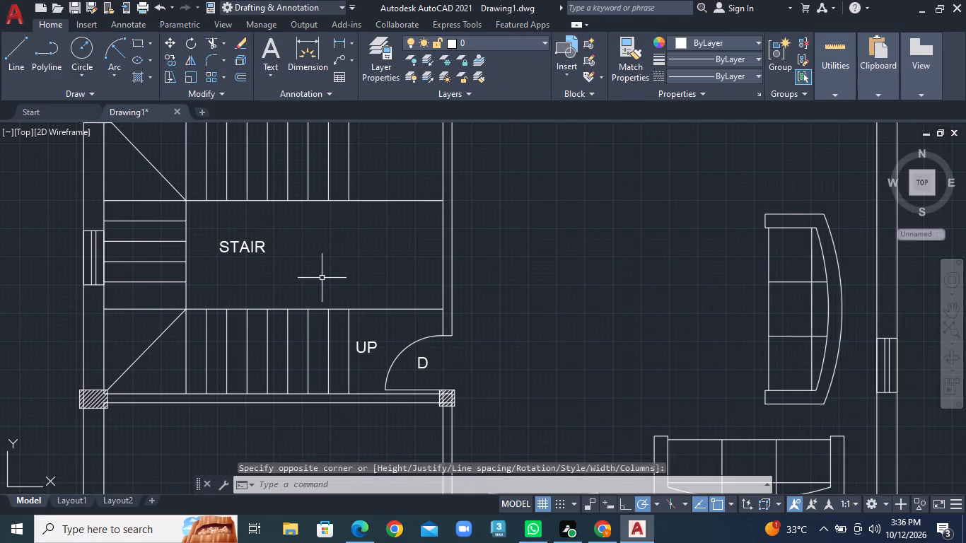
Add a two-line multiline text label KITCHEN 8'X8'3" in the room with the hatched L-shaped counter.
middle_click_drag(279, 206, 319, 327)
scroll(279, 206, "down", 1)
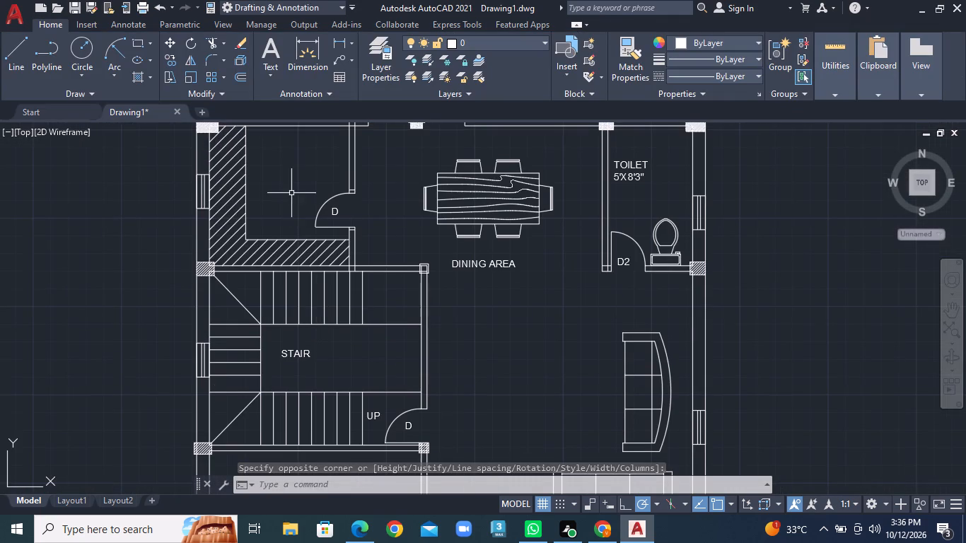
middle_click_drag(291, 193, 271, 276)
right_click(252, 245)
left_click(270, 251)
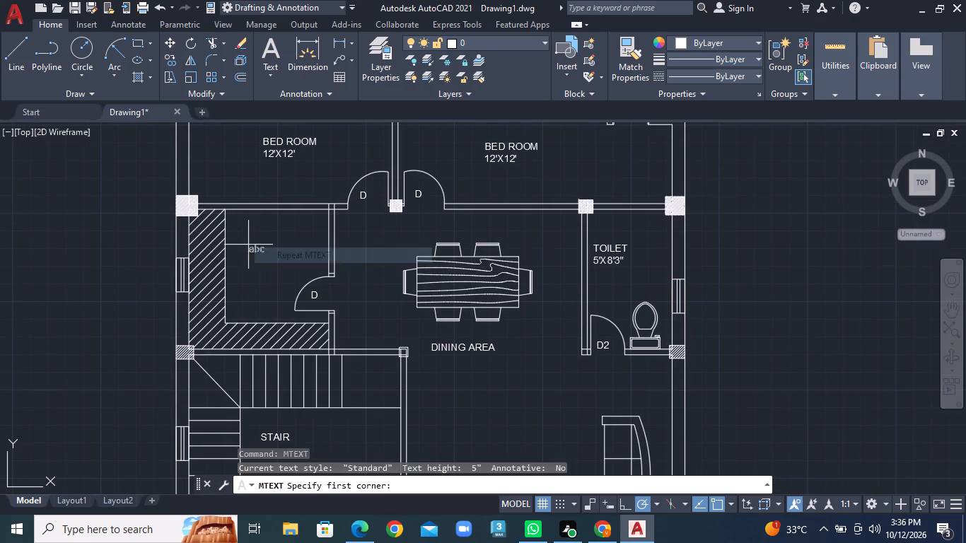
left_click(241, 238)
left_click(298, 262)
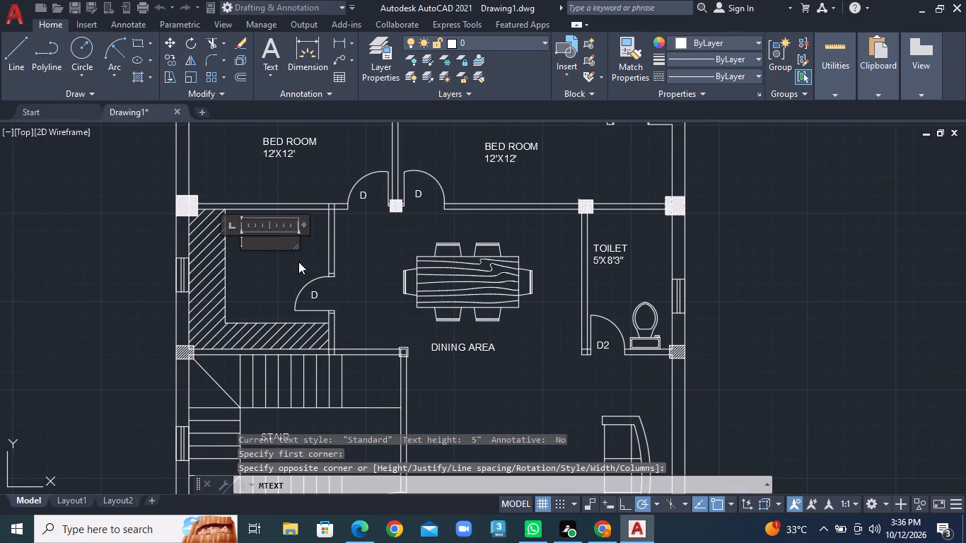
type("KITCHEN")
key("Return")
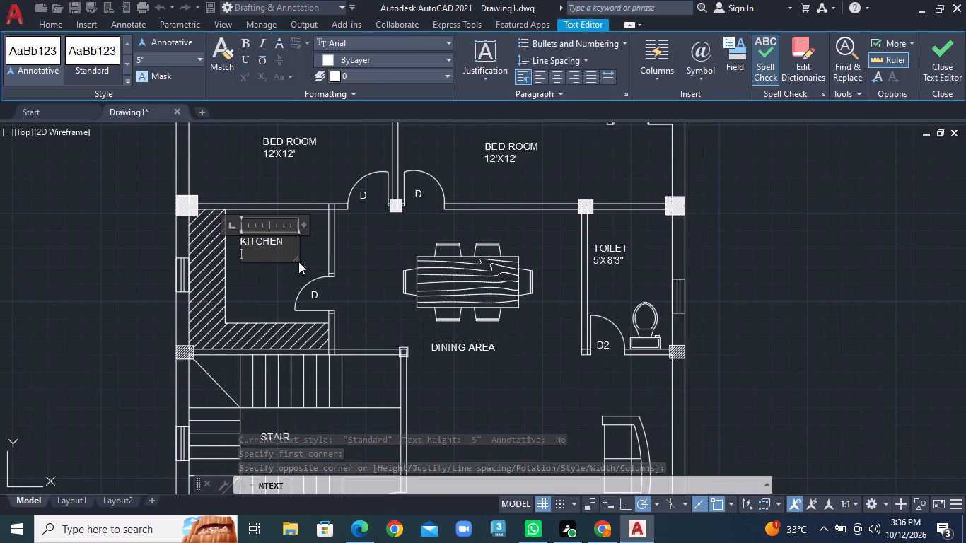
type("8'")
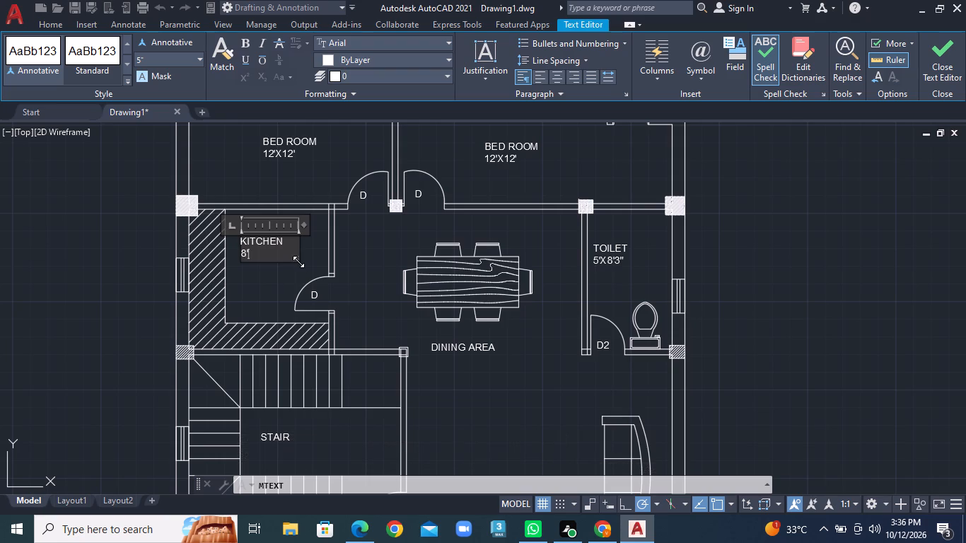
key("x")
type("8'3\"")
left_click(251, 289)
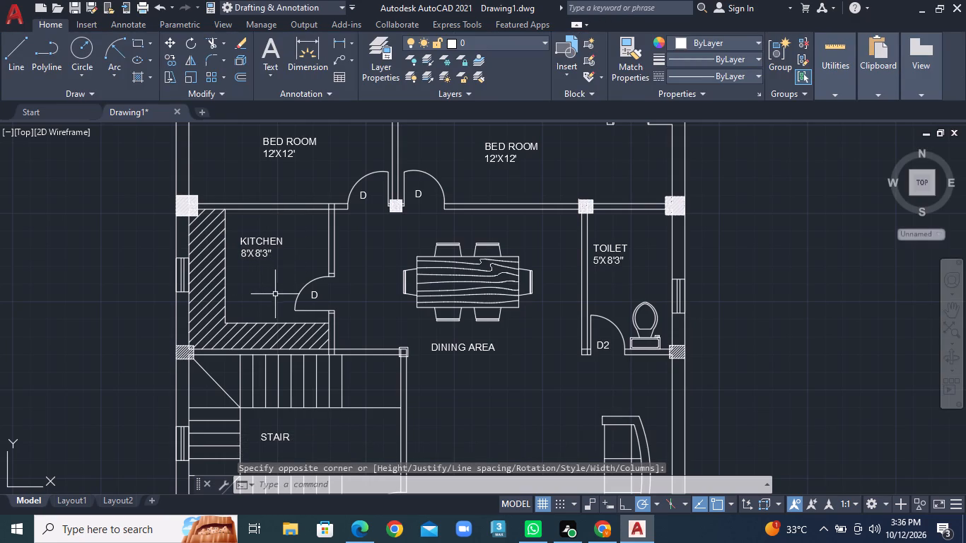
Add a multiline text label W outside the left outer wall beside the kitchen window.
middle_click_drag(320, 333, 300, 192)
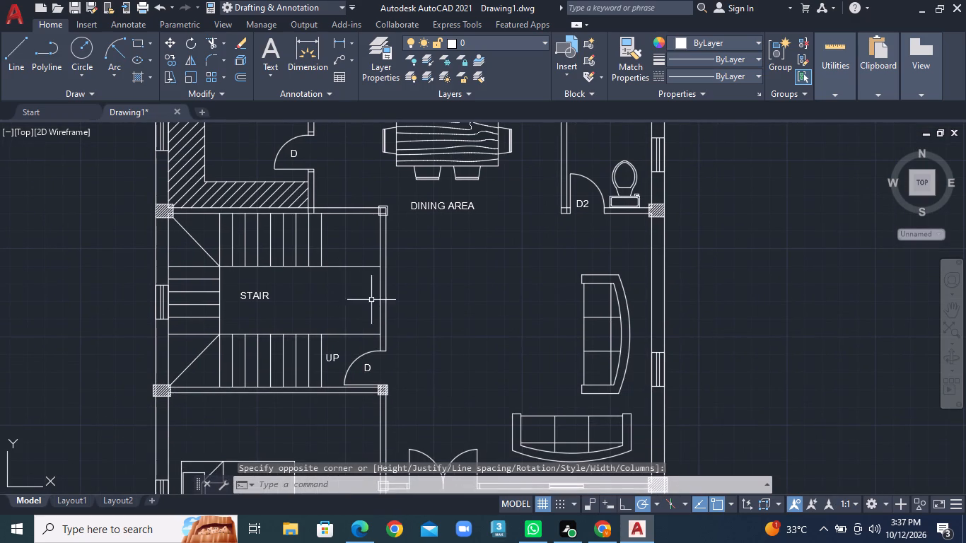
middle_click_drag(175, 284, 255, 385)
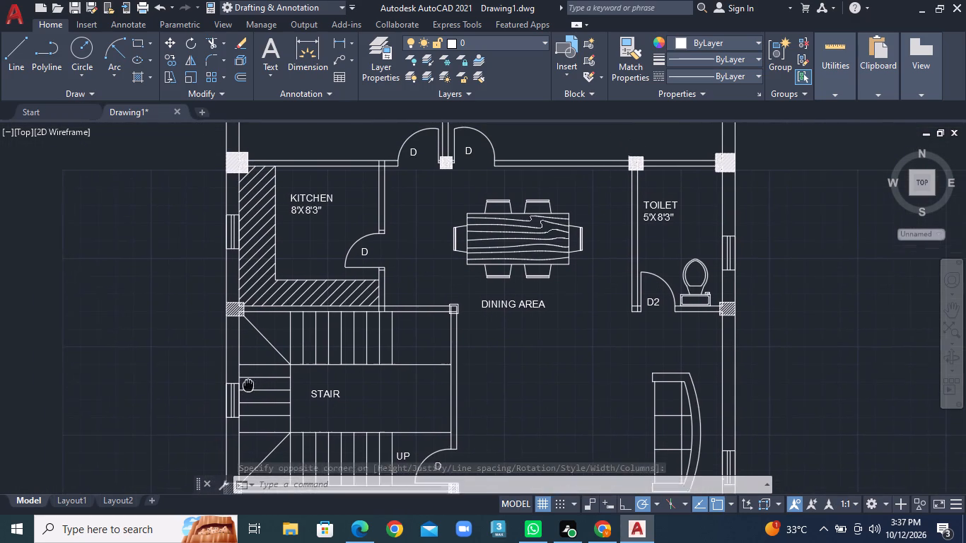
middle_click_drag(255, 385, 270, 402)
right_click(198, 241)
left_click(228, 256)
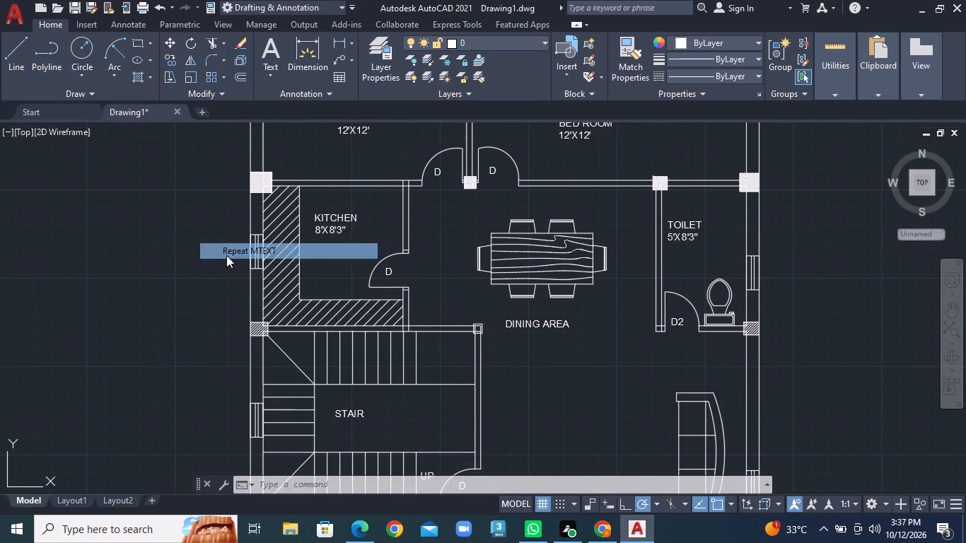
left_click(226, 240)
left_click(243, 266)
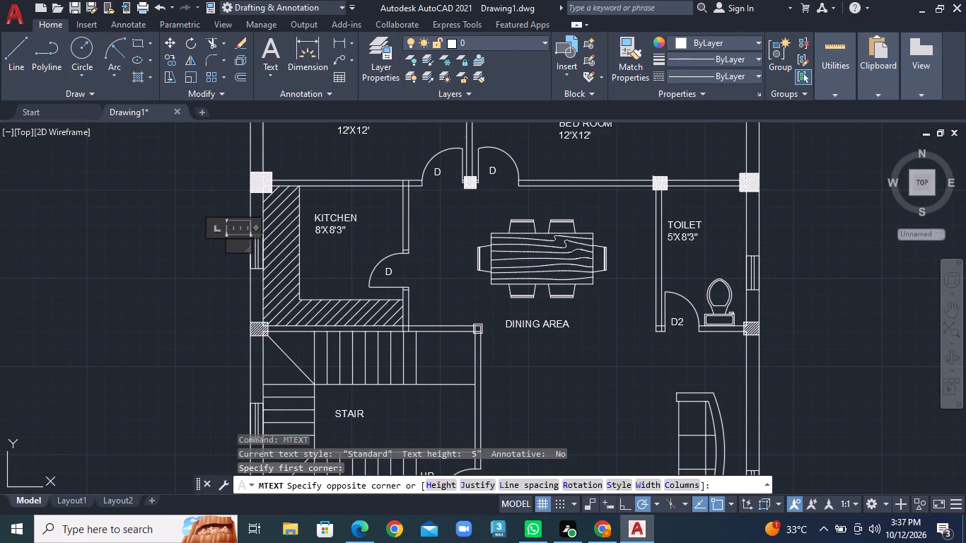
key("w")
scroll(273, 356, "up", 1)
middle_click_drag(273, 356, 303, 301)
left_click(221, 360)
Add a multiline text label W outside the left outer wall beside the staircase window.
middle_click_drag(277, 372, 266, 211)
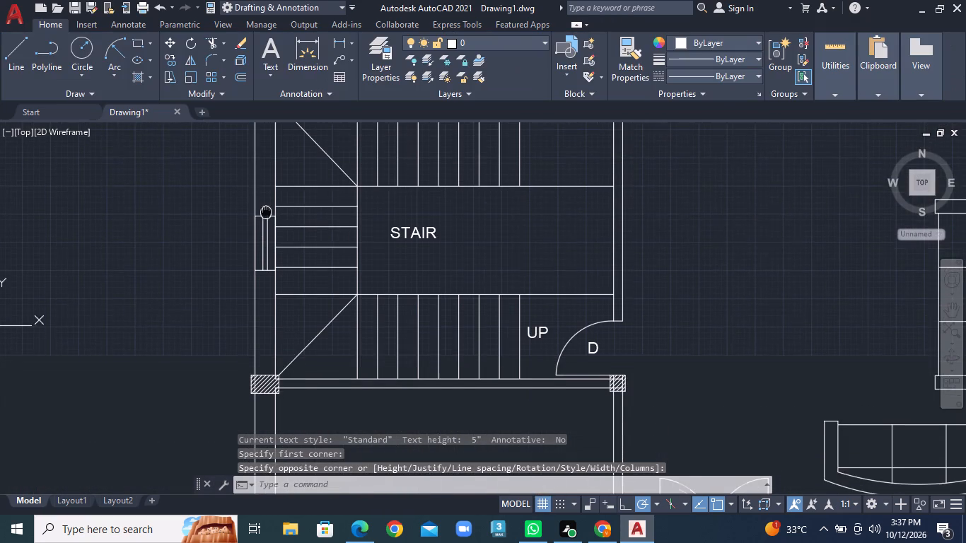
right_click(210, 229)
left_click(220, 240)
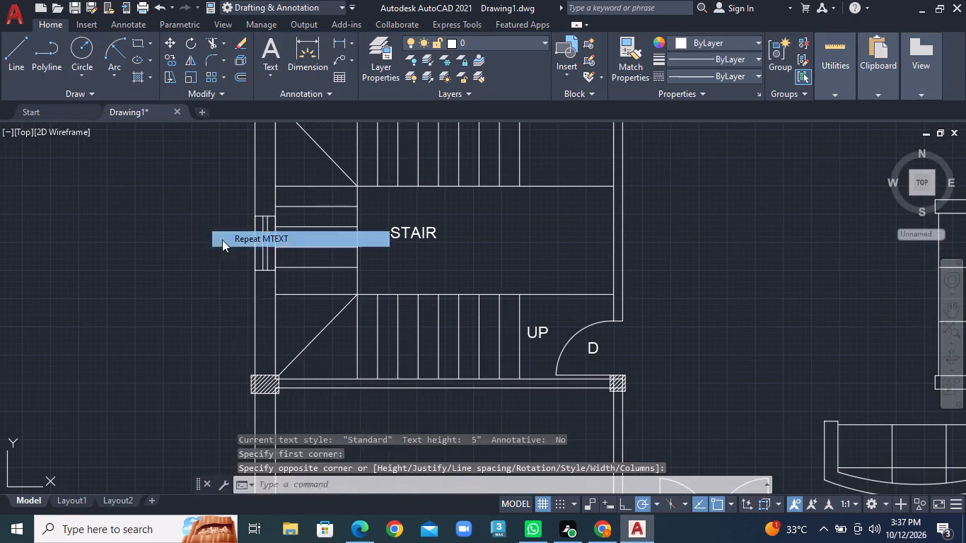
left_click(226, 231)
left_click(248, 273)
key("w")
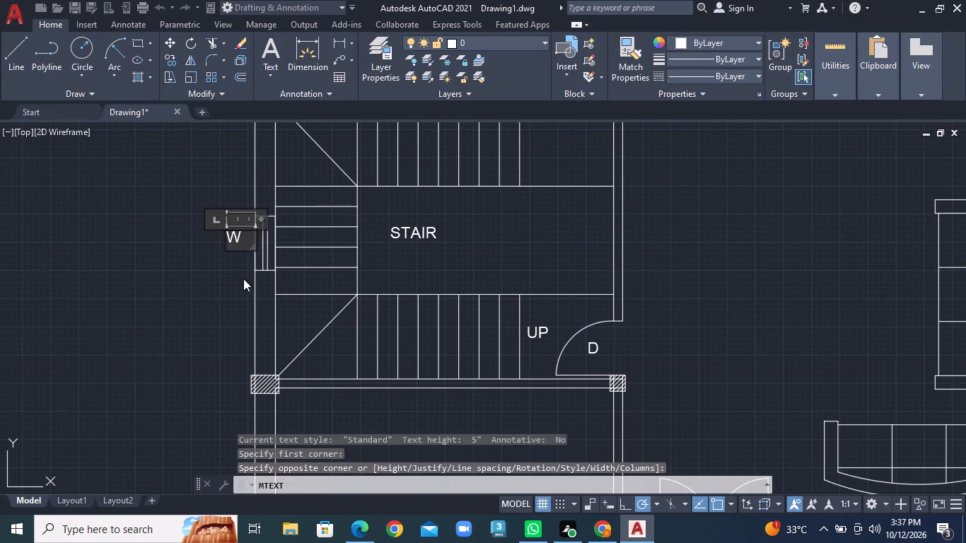
left_click(228, 298)
scroll(237, 322, "down", 1)
middle_click_drag(274, 353, 282, 228)
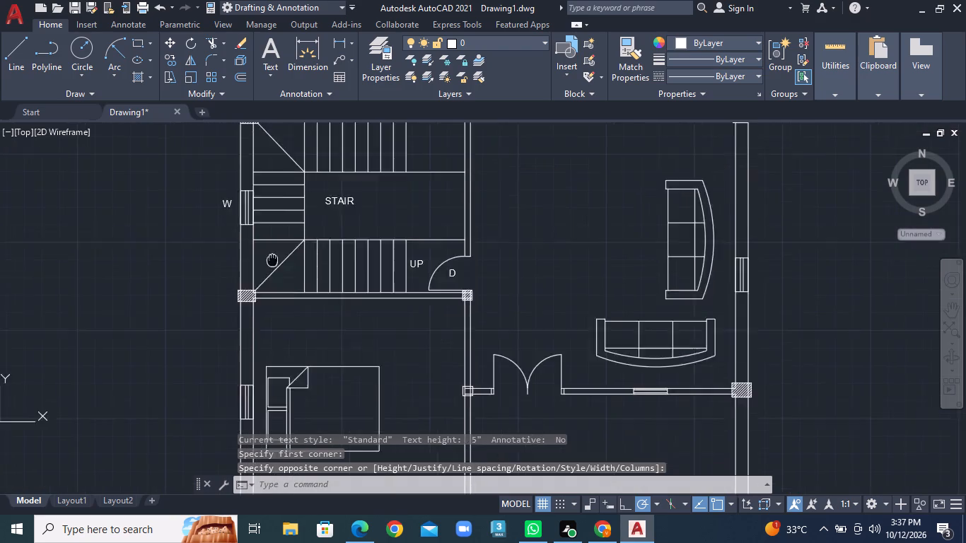
Add a multiline text label W outside the left outer wall beside the window next to the bed.
middle_click_drag(282, 228, 294, 180)
scroll(261, 298, "up", 2)
right_click(247, 283)
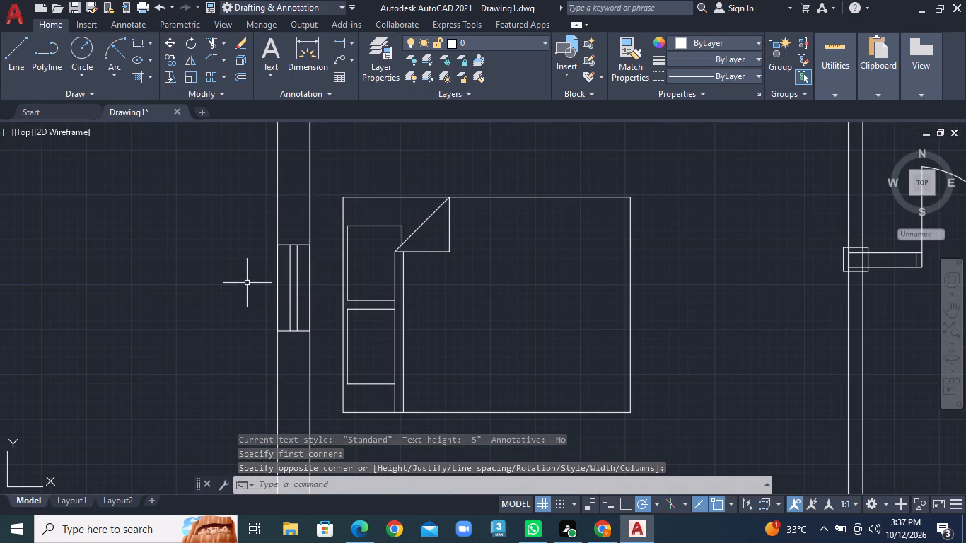
left_click(285, 32)
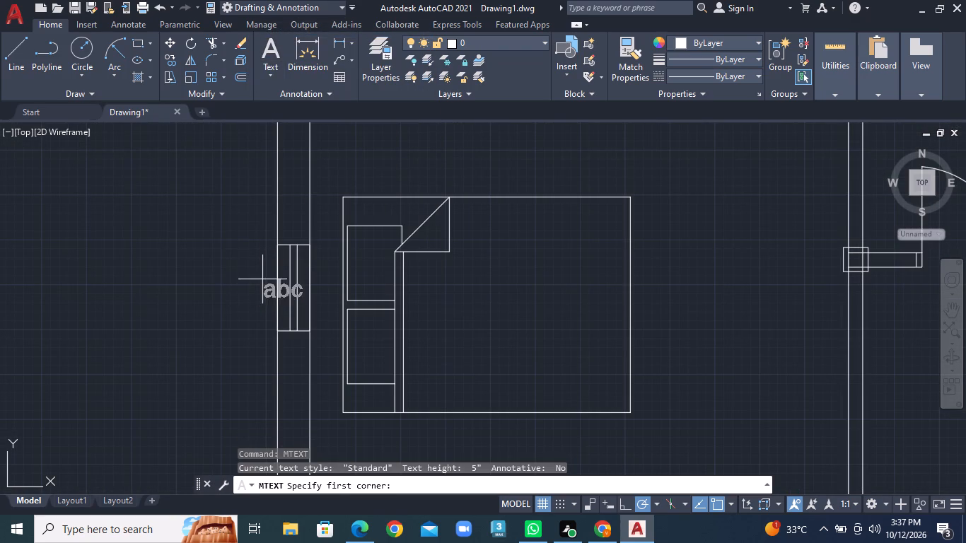
left_click(249, 293)
left_click(275, 322)
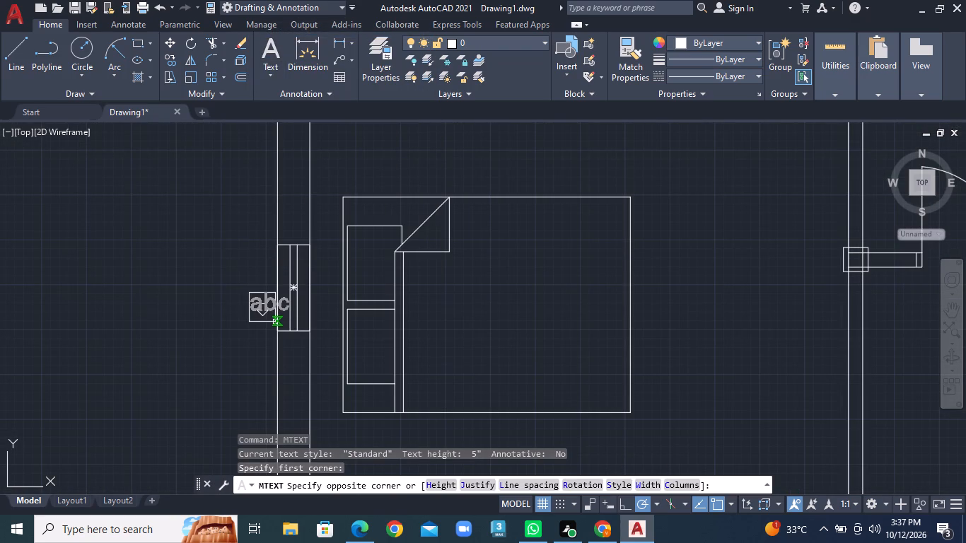
key("w")
left_click(248, 322)
left_click(214, 326)
Add a multiline text label W below the window in the bottom outer wall of the room with the bed.
scroll(215, 326, "down", 2)
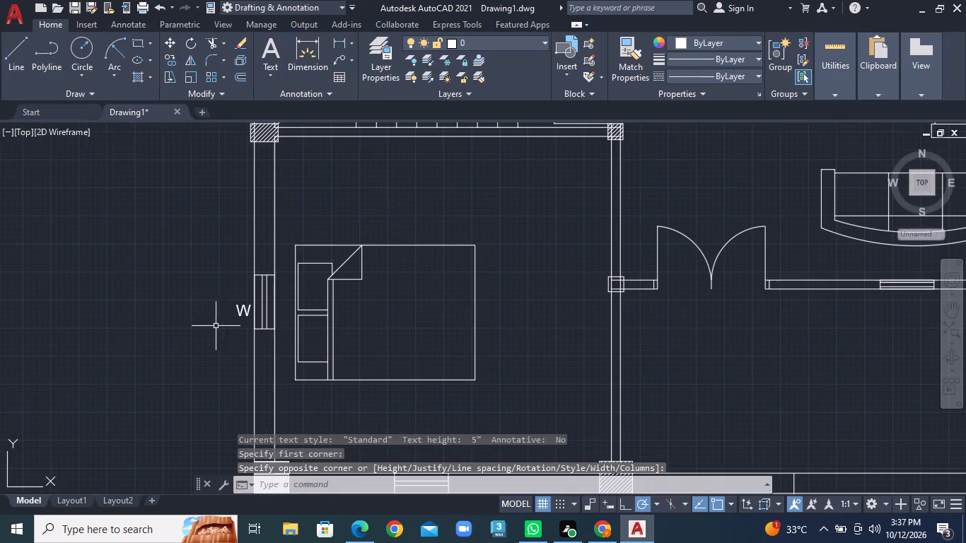
middle_click_drag(295, 330, 248, 155)
scroll(395, 351, "up", 2)
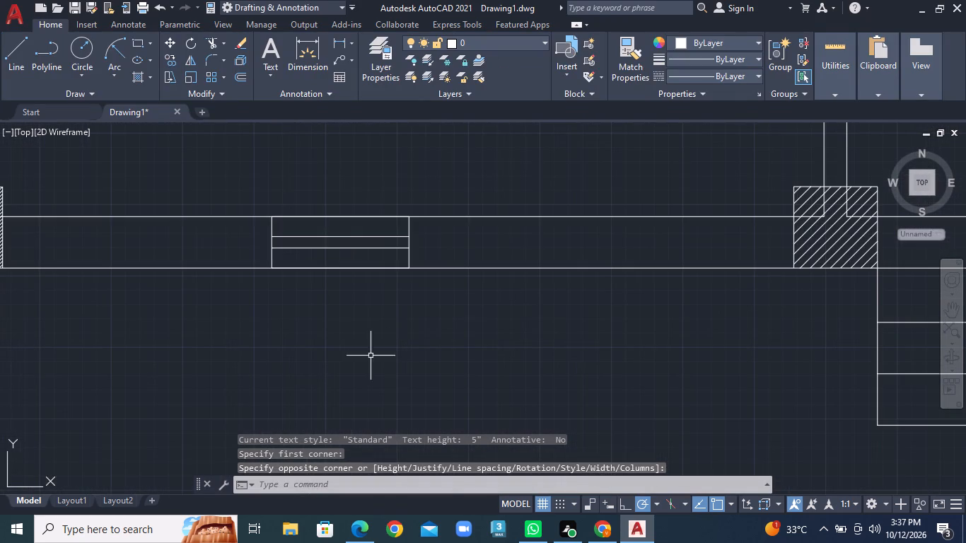
right_click(361, 320)
left_click(416, 74)
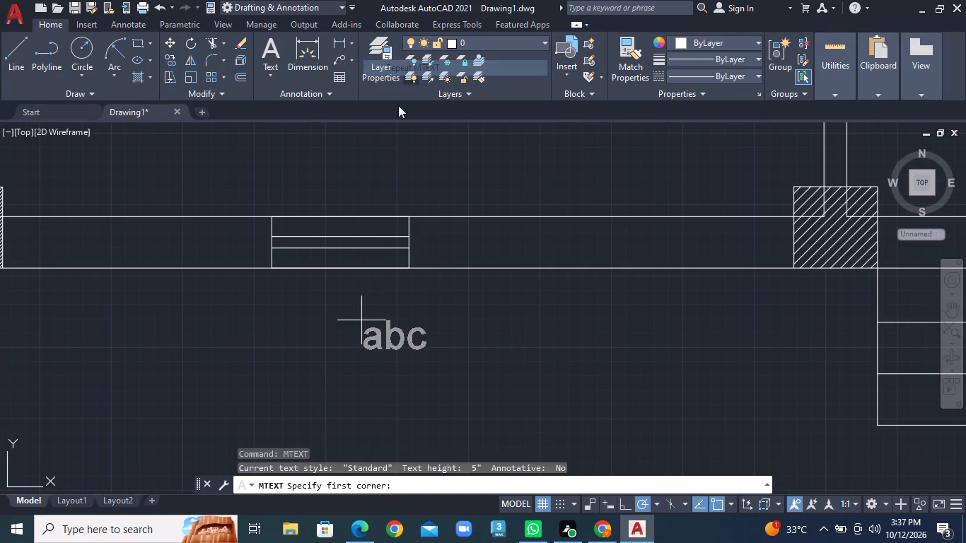
left_click(325, 276)
left_click(378, 310)
key("w")
left_click(332, 351)
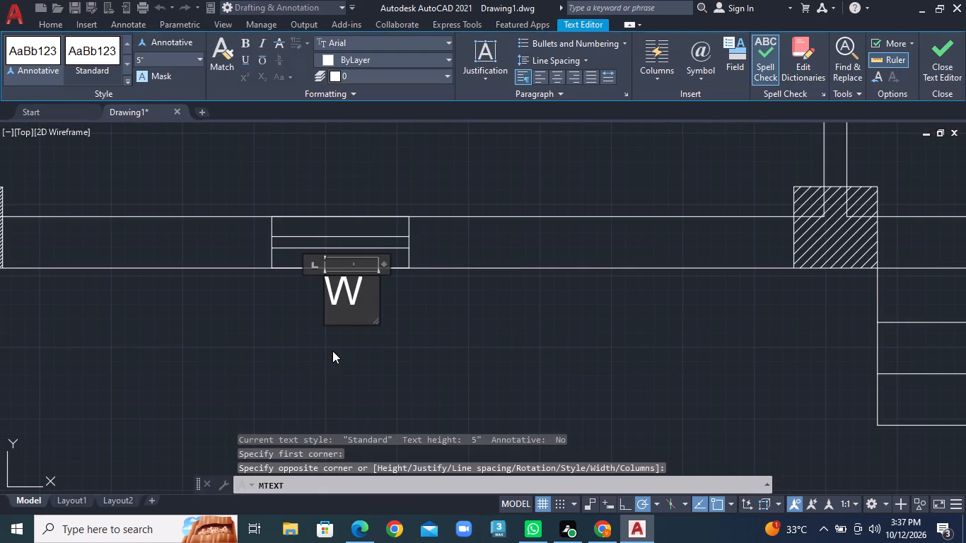
Add a two-line multiline text label BED ROOM 12'X12'6" above the bed in the room below the staircase.
scroll(337, 349, "down", 3)
scroll(381, 312, "down", 2)
middle_click_drag(402, 252, 362, 318)
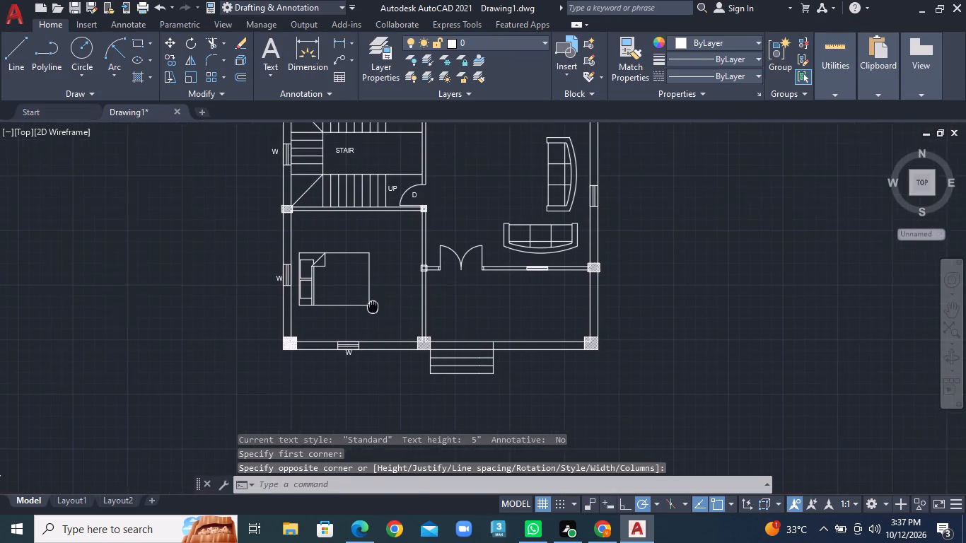
middle_click_drag(362, 318, 331, 335)
scroll(308, 332, "up", 1)
middle_click_drag(303, 324, 293, 369)
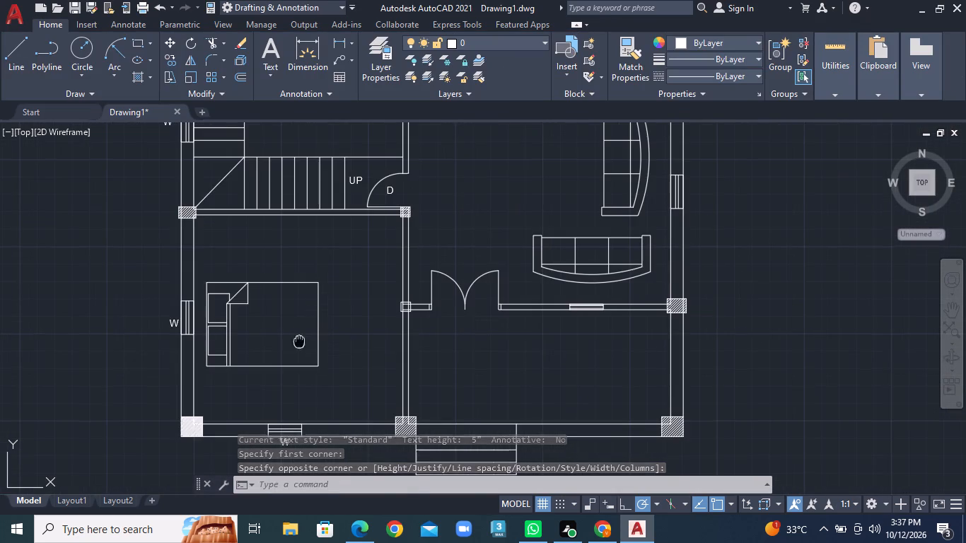
middle_click_drag(293, 369, 286, 393)
right_click(261, 308)
left_click(289, 55)
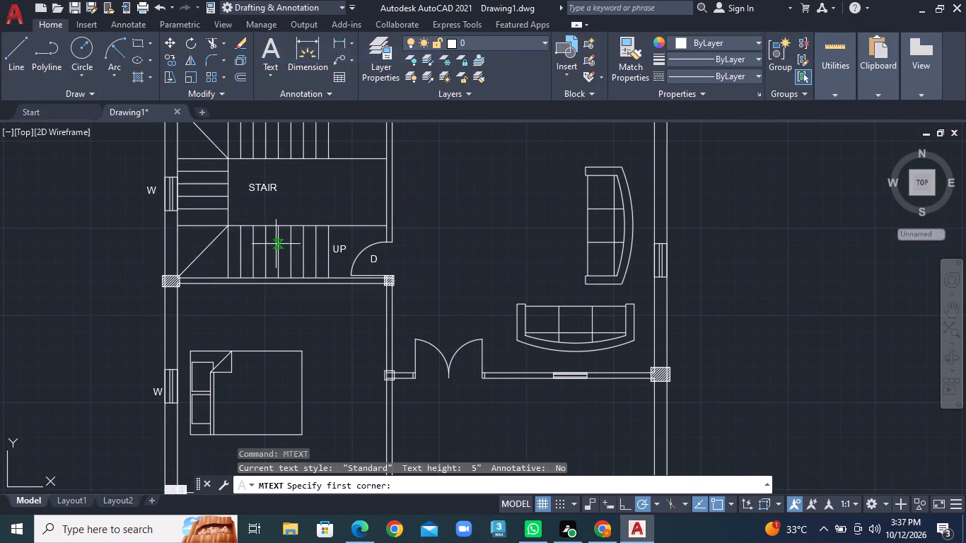
left_click(246, 297)
left_click(347, 336)
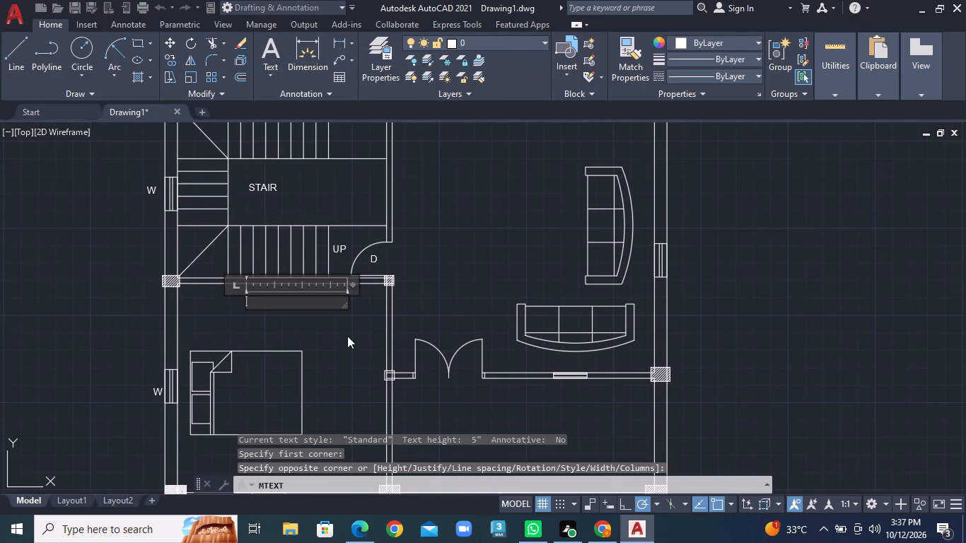
key("b")
key("e")
type("D")
key("space")
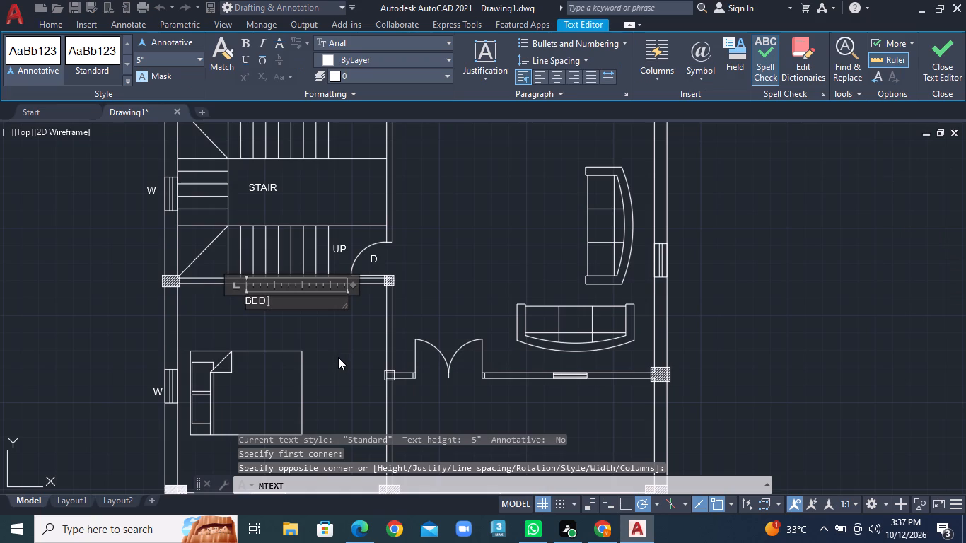
key("r")
type("OOM")
key("Return")
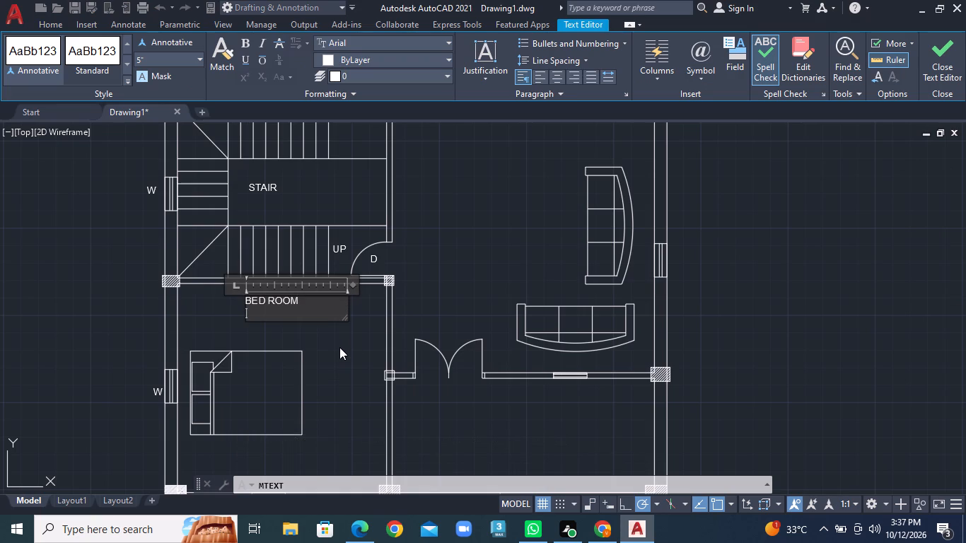
type("12'")
key("x")
type("12'6:")
key("BackSpace")
key("shift+quotedbl")
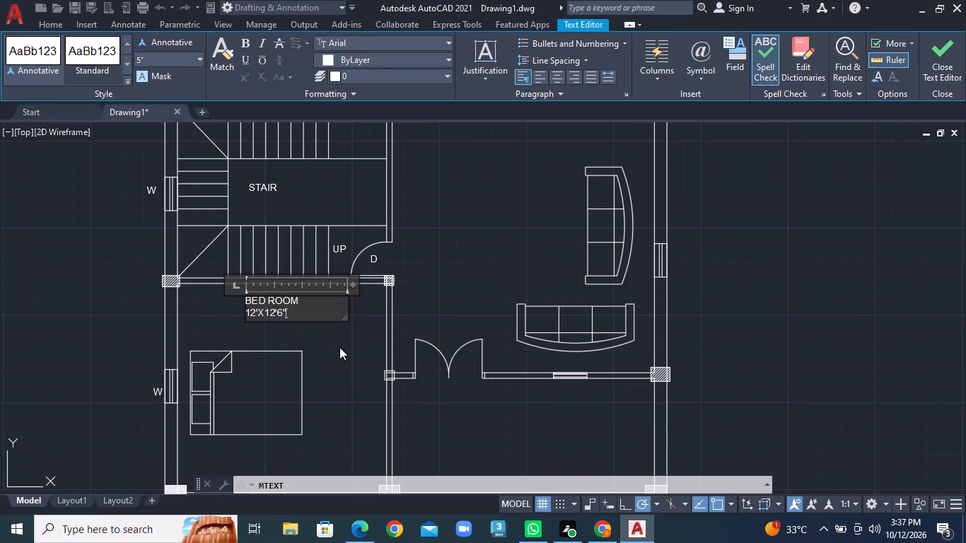
left_click(339, 347)
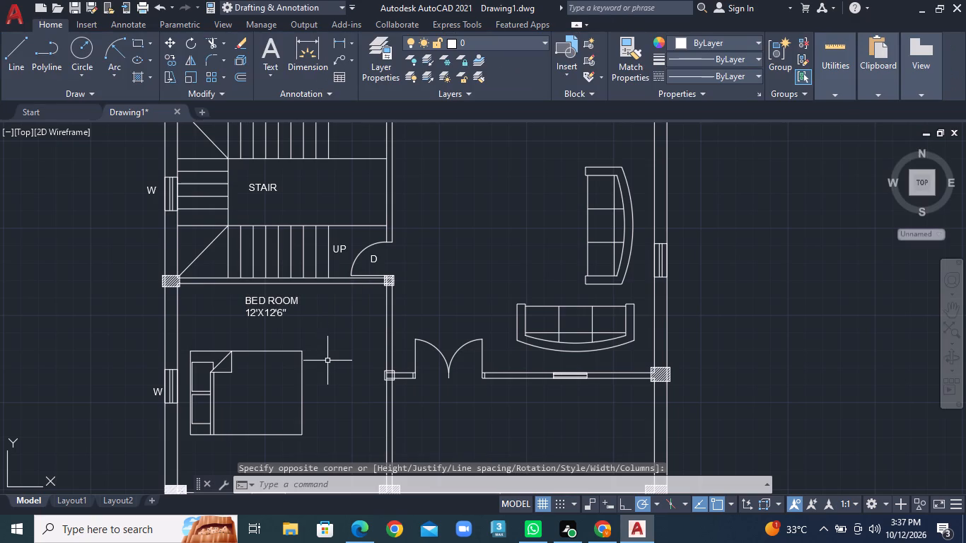
Add a two-line multiline text label VERANDAH 15'11"X8'10" in the open space between the double door and the entrance steps.
middle_click_drag(326, 395, 354, 304)
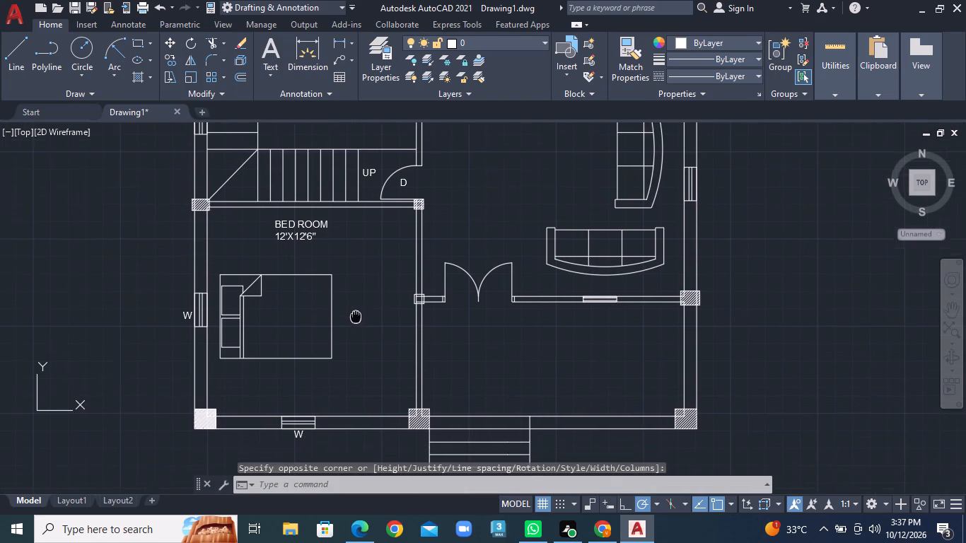
middle_click_drag(354, 304, 308, 268)
middle_click_drag(300, 267, 274, 271)
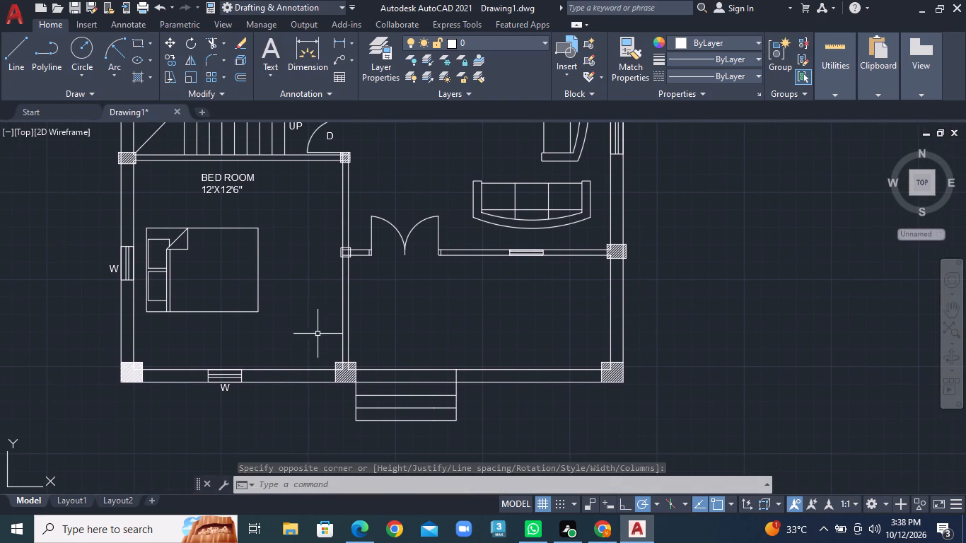
middle_click_drag(357, 335, 255, 351)
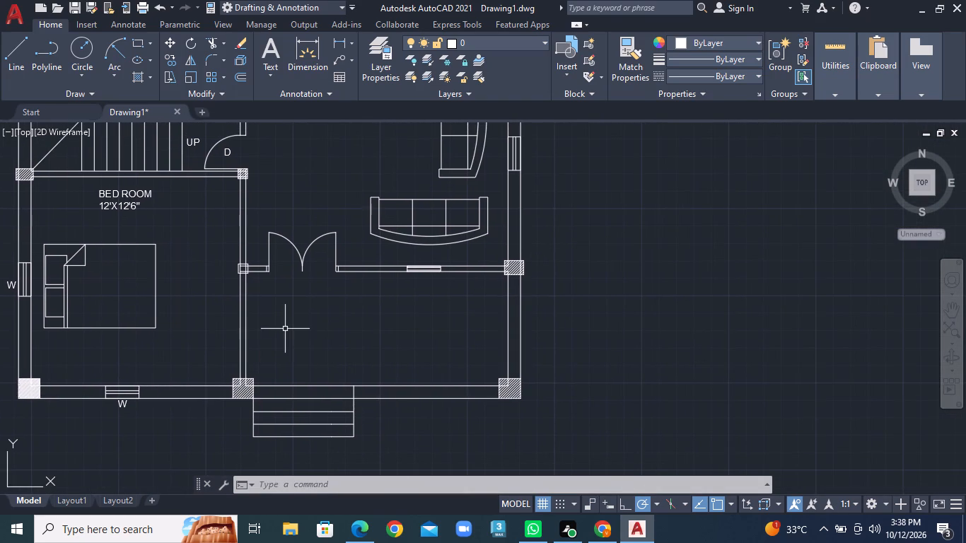
right_click(285, 329)
left_click(345, 75)
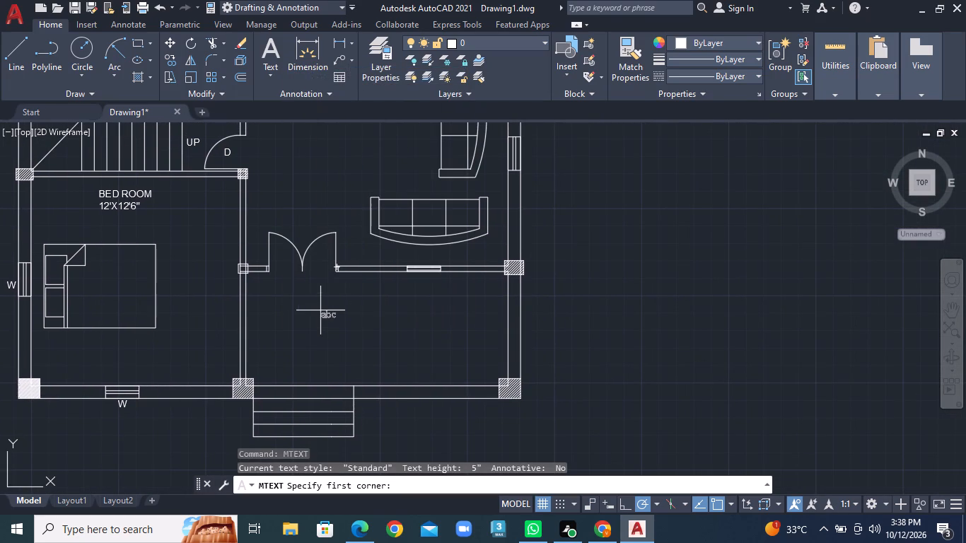
left_click(313, 313)
left_click(486, 355)
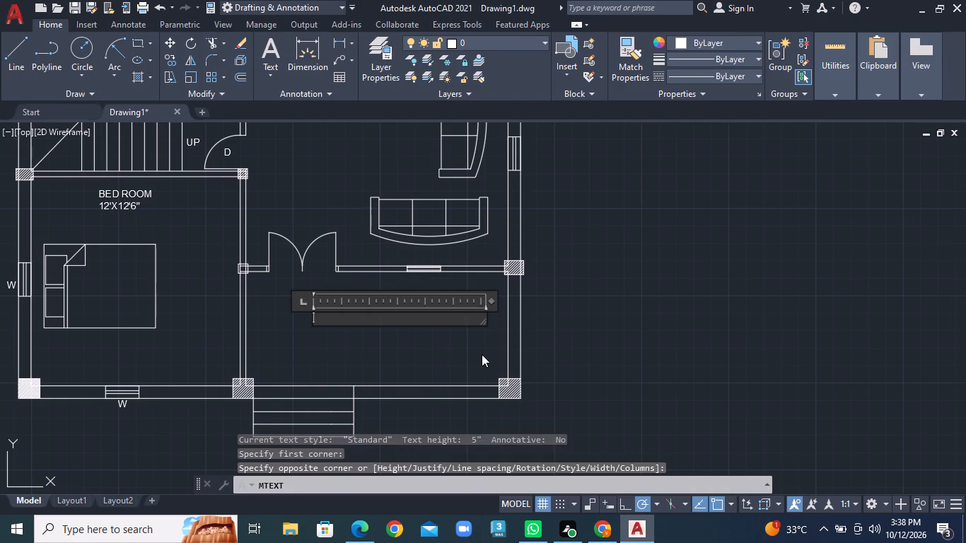
type("VER")
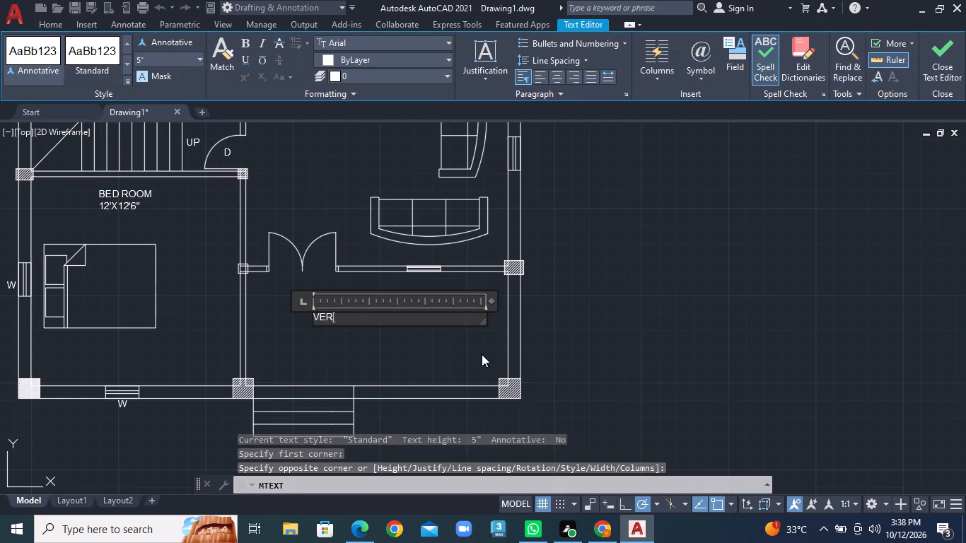
type("AN")
type("DAH")
key("Return")
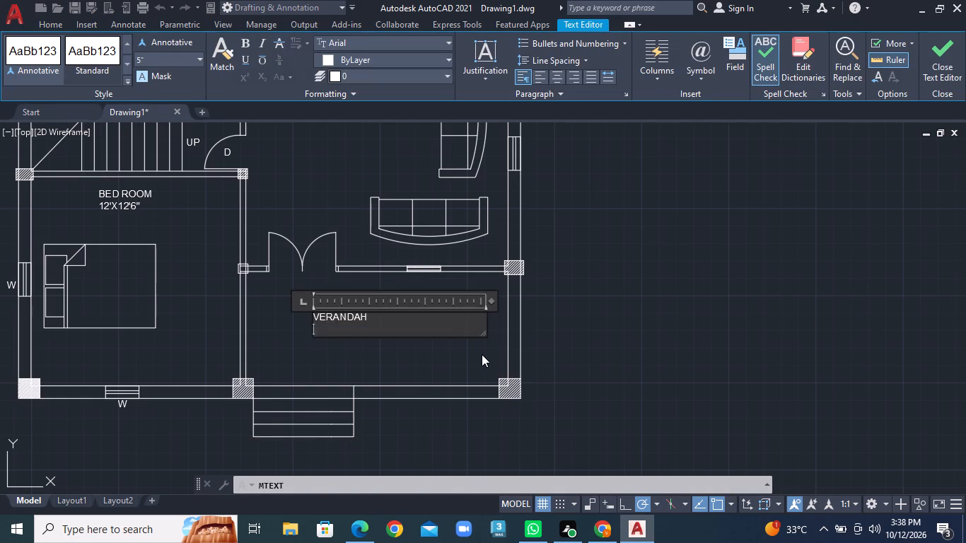
type("15'11\"")
key("x")
type("8'10")
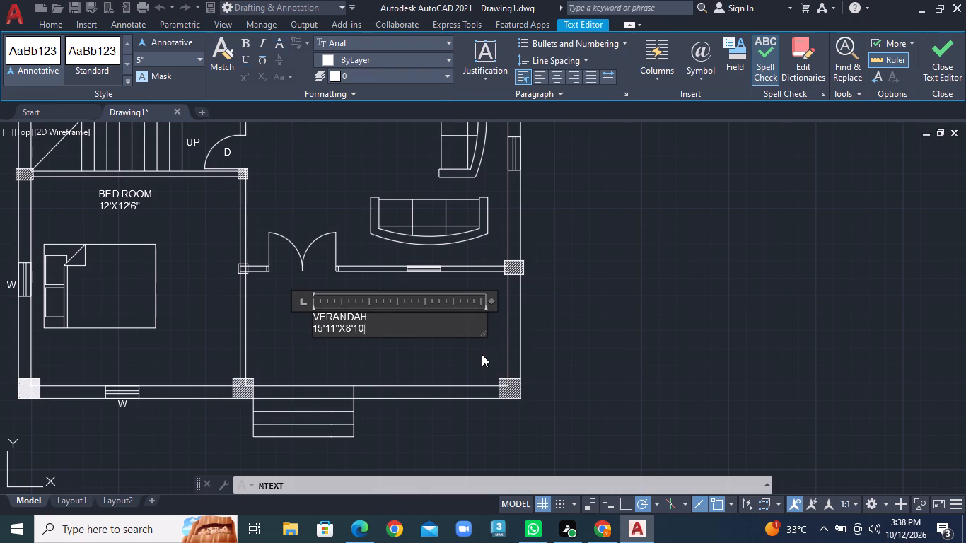
key("shift+quotedbl")
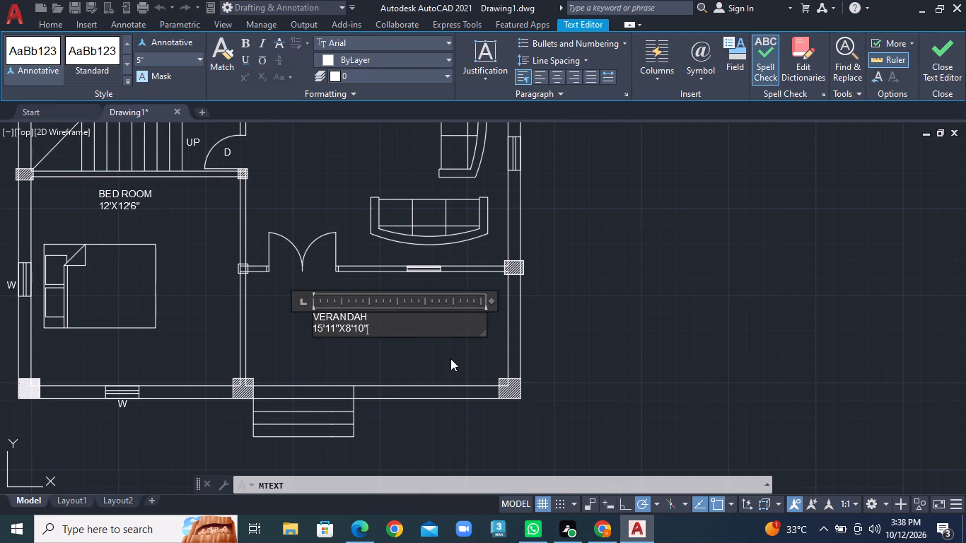
left_click(446, 358)
Add a two-line multiline text label DRAWING+LIVING AREA 14'4"X15'11" in the open space between the staircase and the sofas.
middle_click_drag(414, 284, 446, 456)
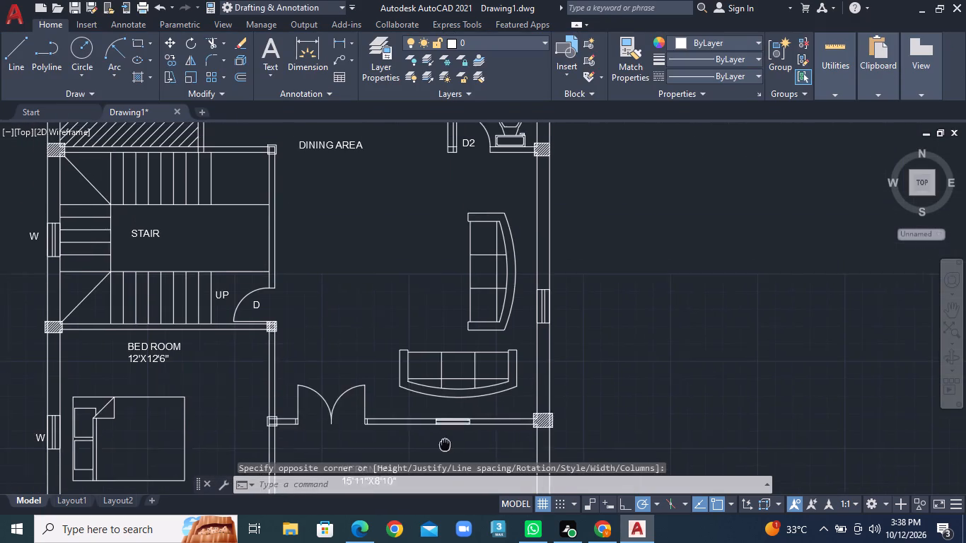
middle_click_drag(446, 456, 447, 472)
right_click(327, 269)
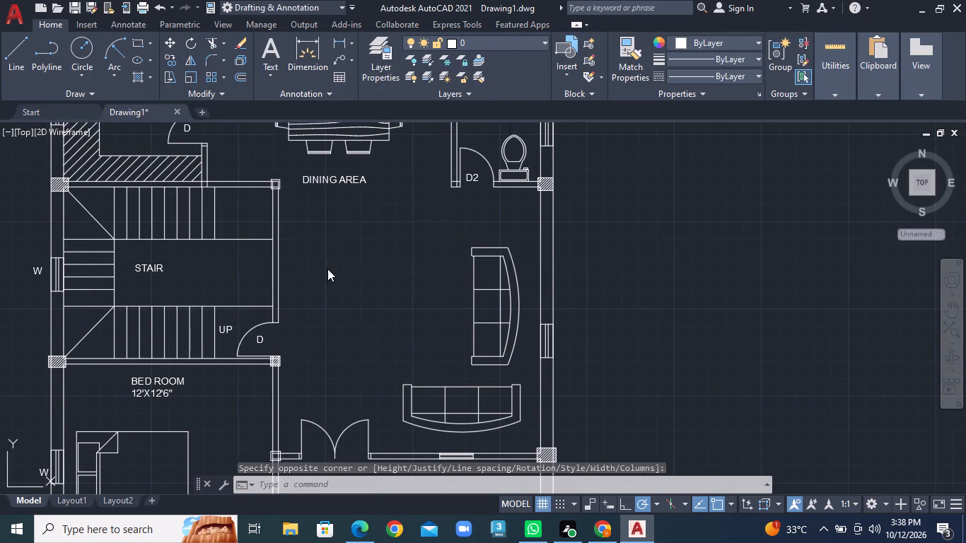
left_click(366, 16)
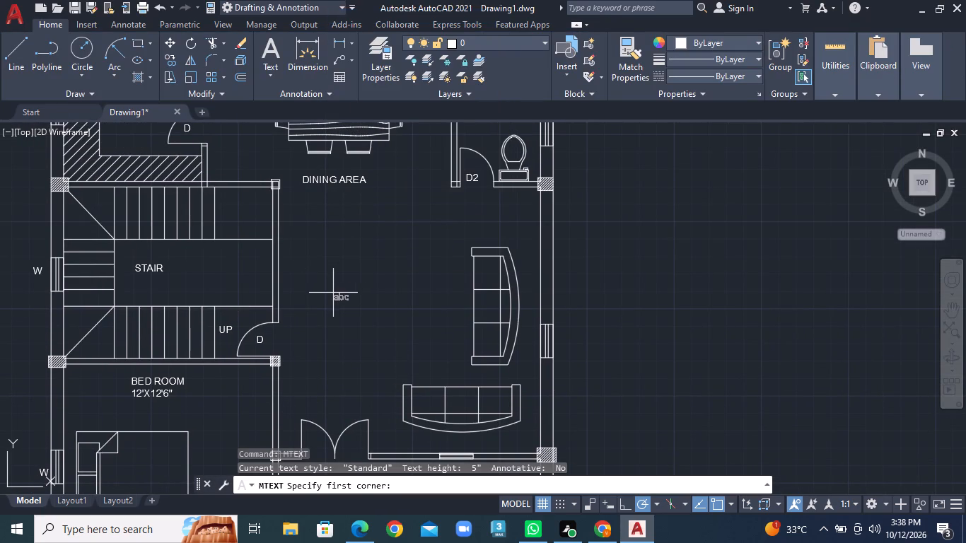
left_click(298, 298)
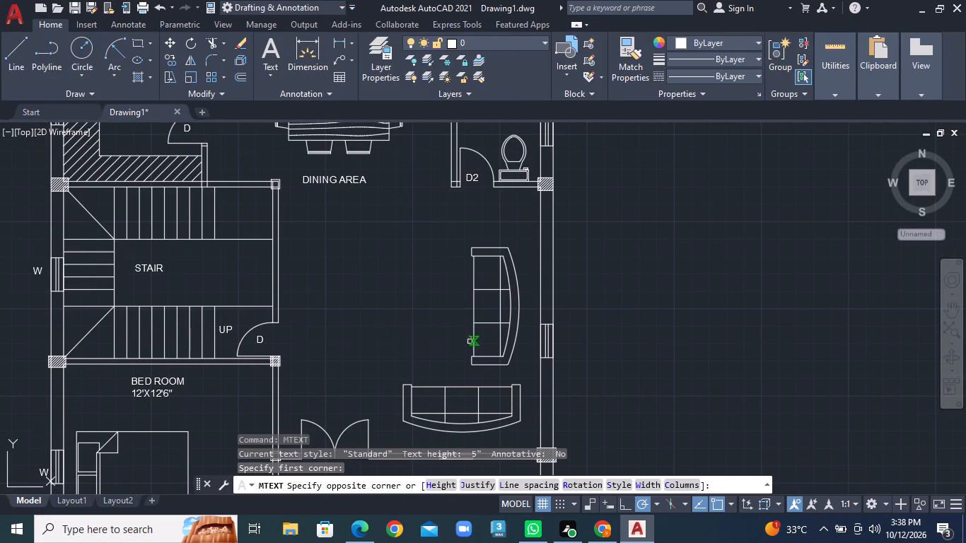
left_click(473, 341)
type("DRAW")
type("ING")
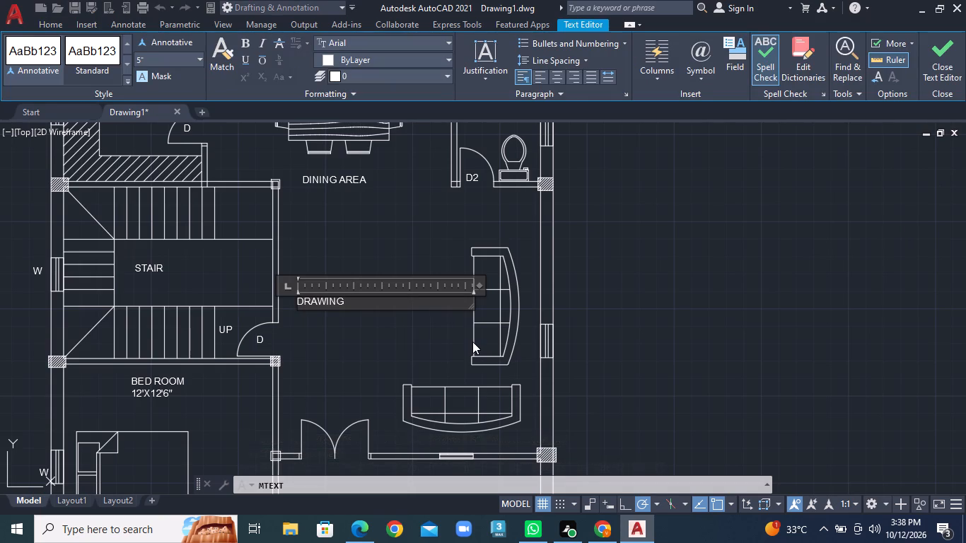
key("shift+plus")
type("LIVING")
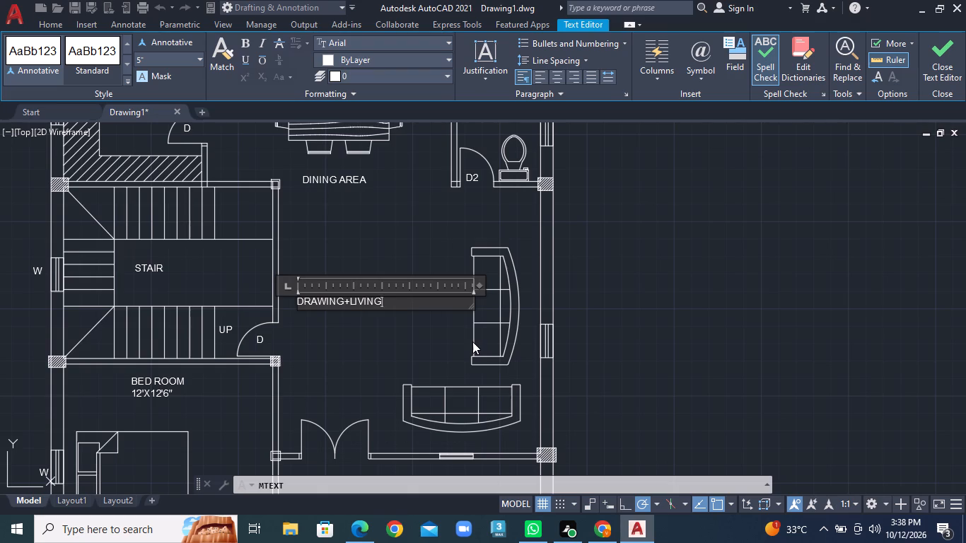
key("space")
type("AREA")
key("Return")
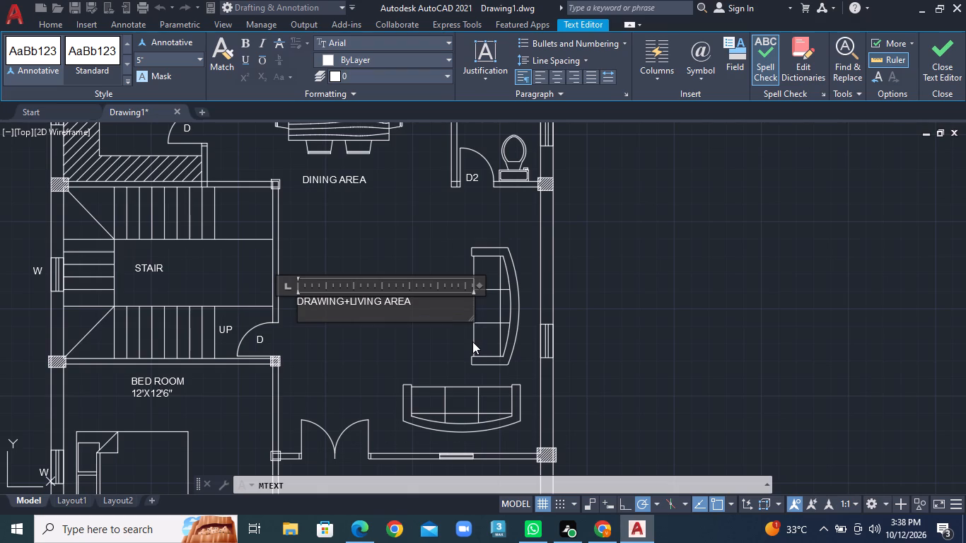
type("14'4\"")
key("x")
type("15'11")
key("shift+quotedbl")
left_click(412, 361)
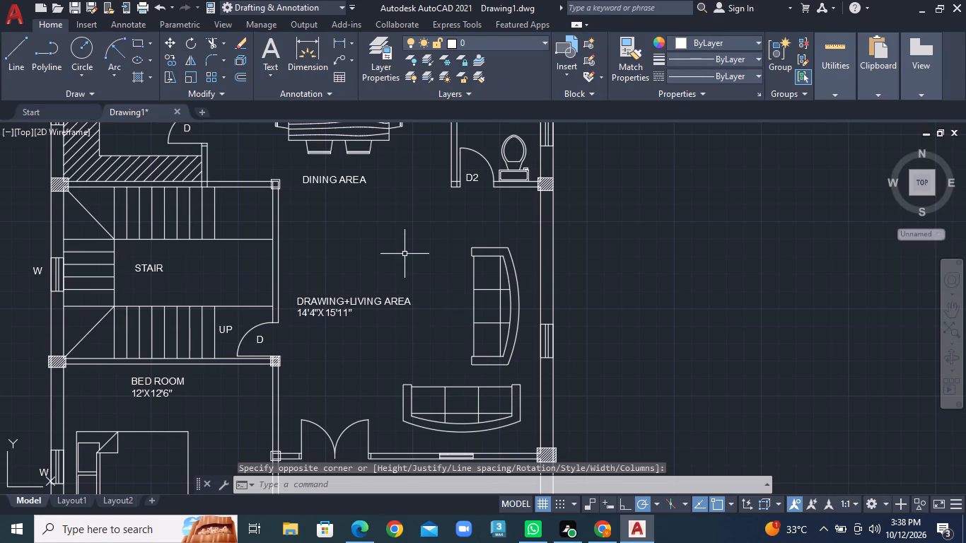
Add a multiline text label W on the verandah side of the window in the wall behind the lower sofa.
middle_click_drag(445, 301, 342, 157)
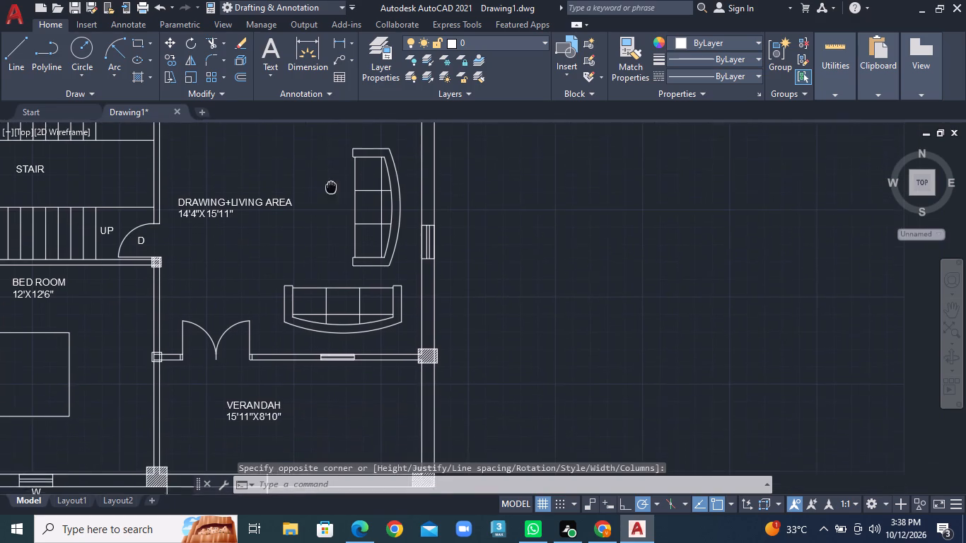
middle_click_drag(342, 157, 344, 129)
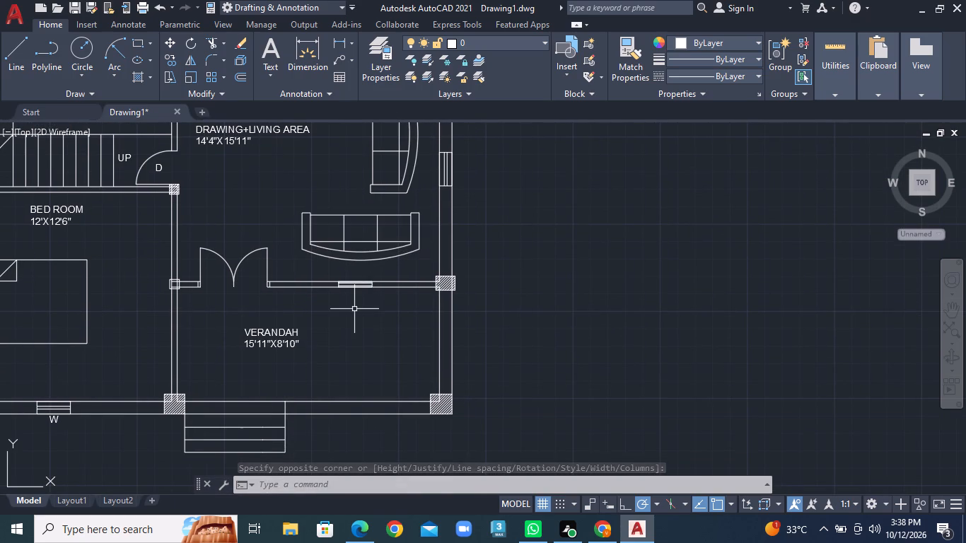
right_click(354, 309)
left_click(392, 57)
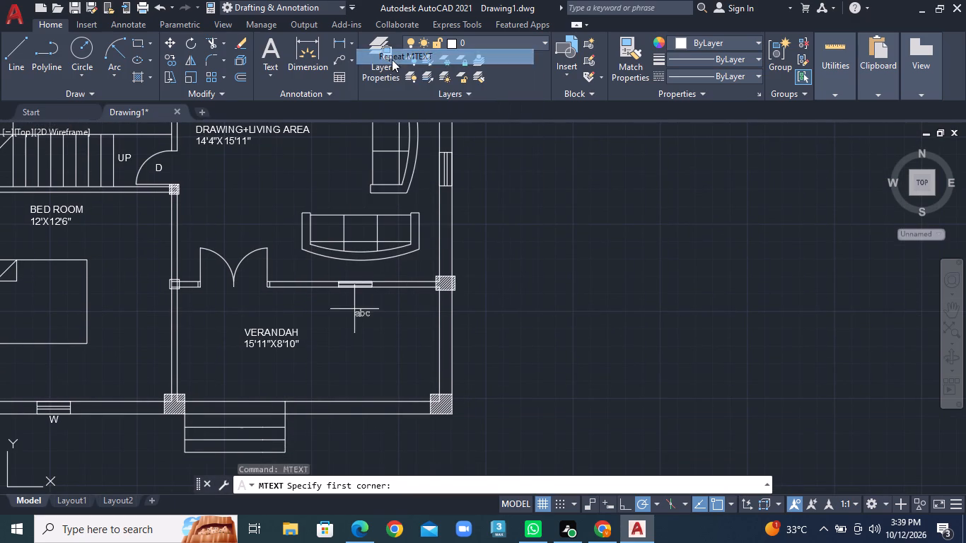
left_click(350, 296)
left_click(372, 308)
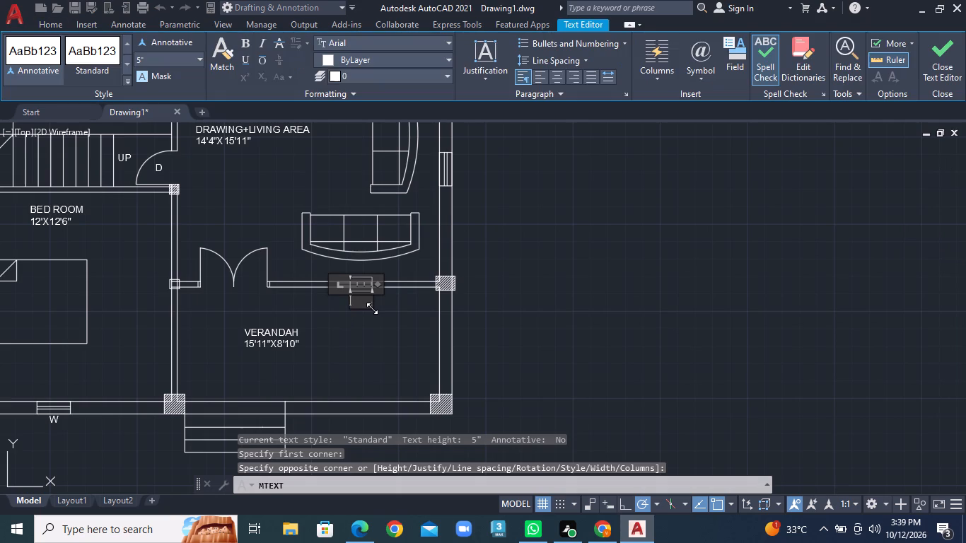
key("w")
left_click(372, 316)
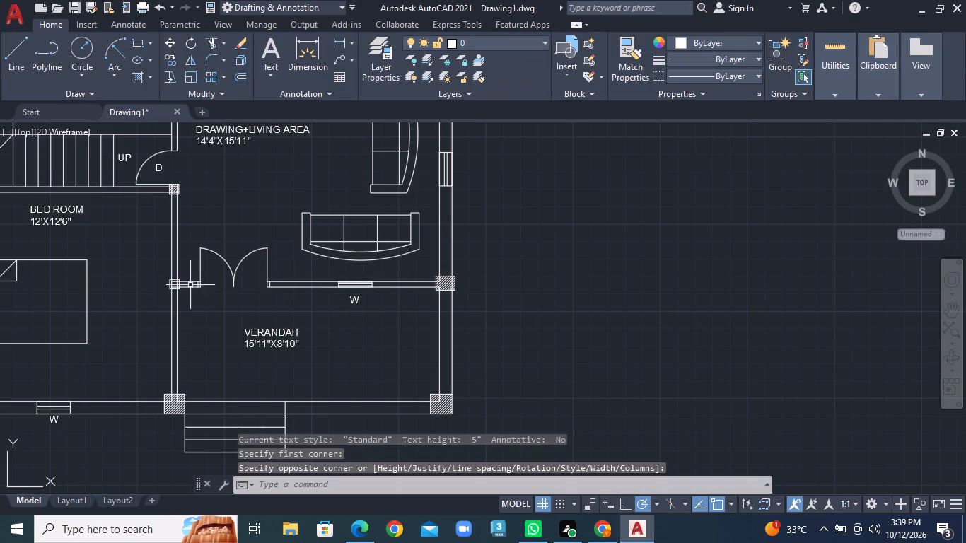
Add a multiline text label D1 just below the double door leading to the verandah.
right_click(194, 298)
left_click(254, 47)
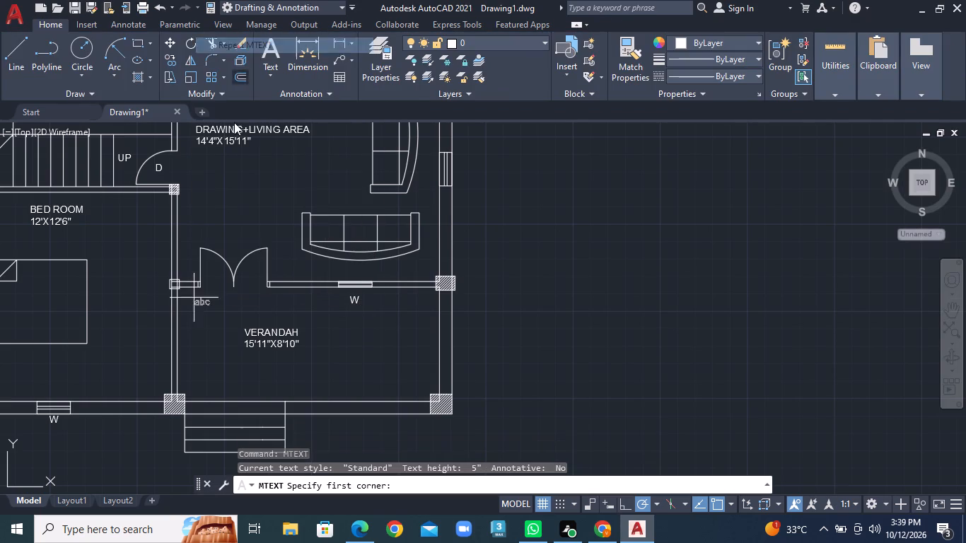
left_click(221, 299)
left_click(249, 313)
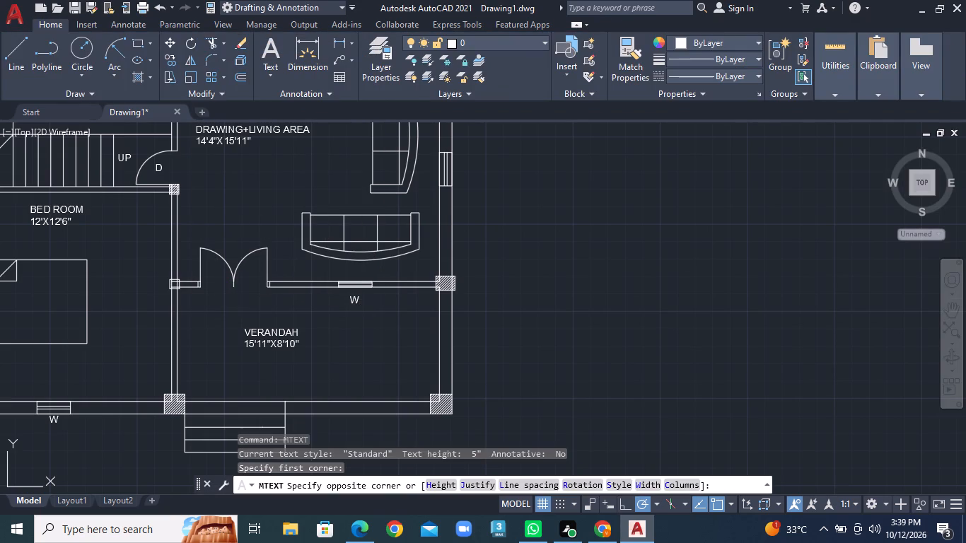
type("D1")
left_click(314, 336)
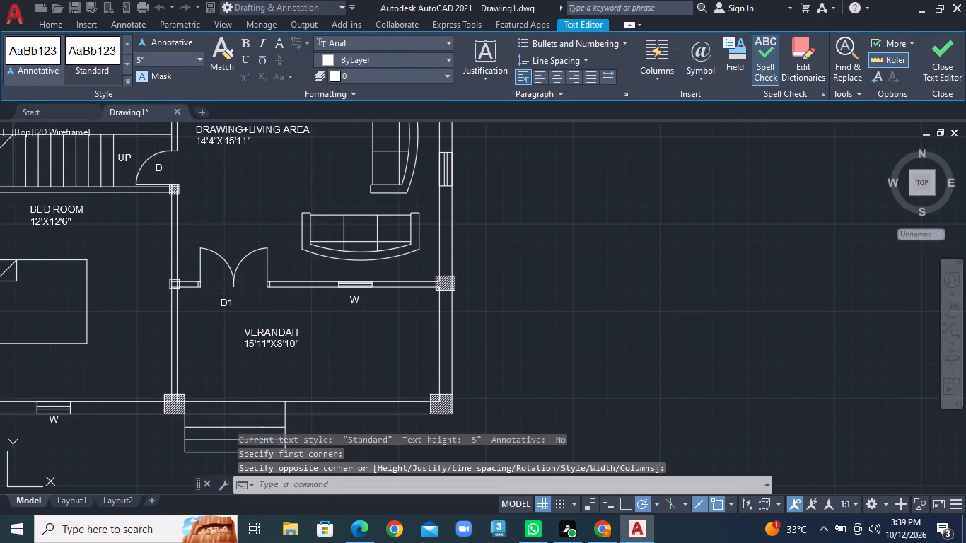
Add a multiline text label V outside the right outer wall beside the ventilator of the 5'X8'3" toilet.
middle_click_drag(338, 269, 266, 394)
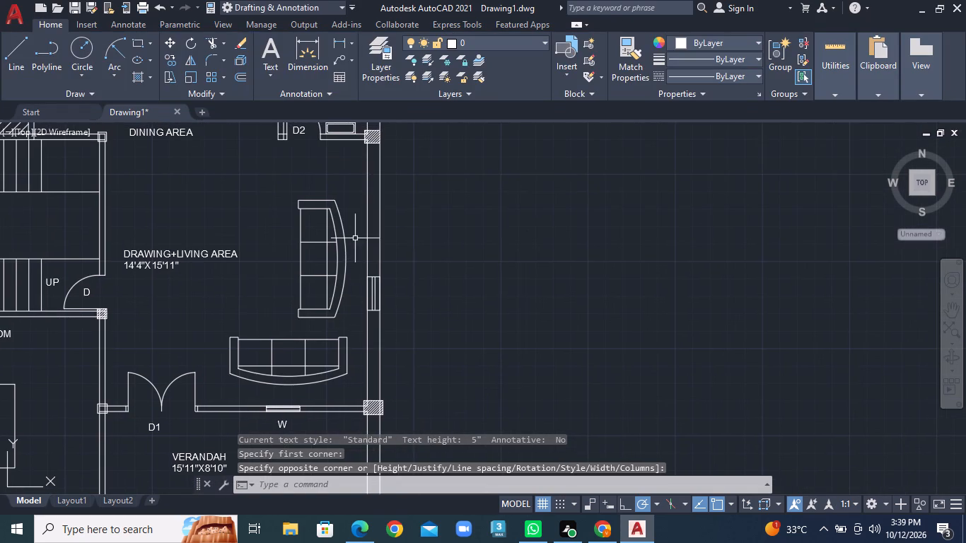
middle_click_drag(356, 206, 247, 376)
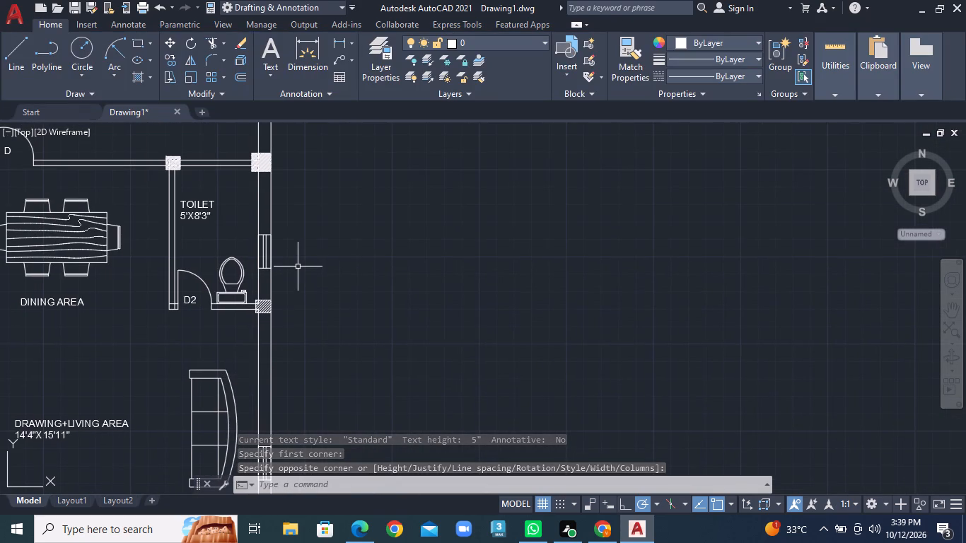
right_click(290, 240)
left_click(305, 252)
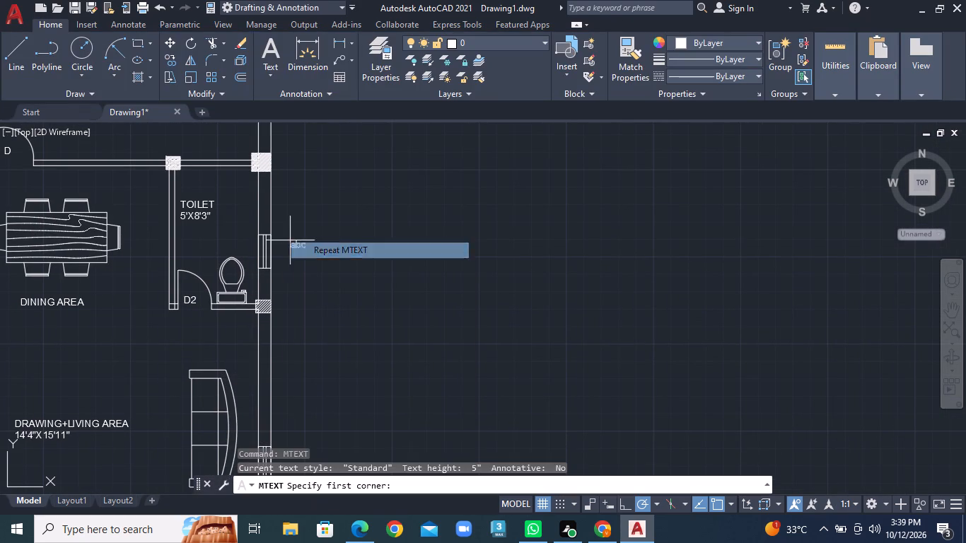
left_click(277, 239)
left_click(300, 259)
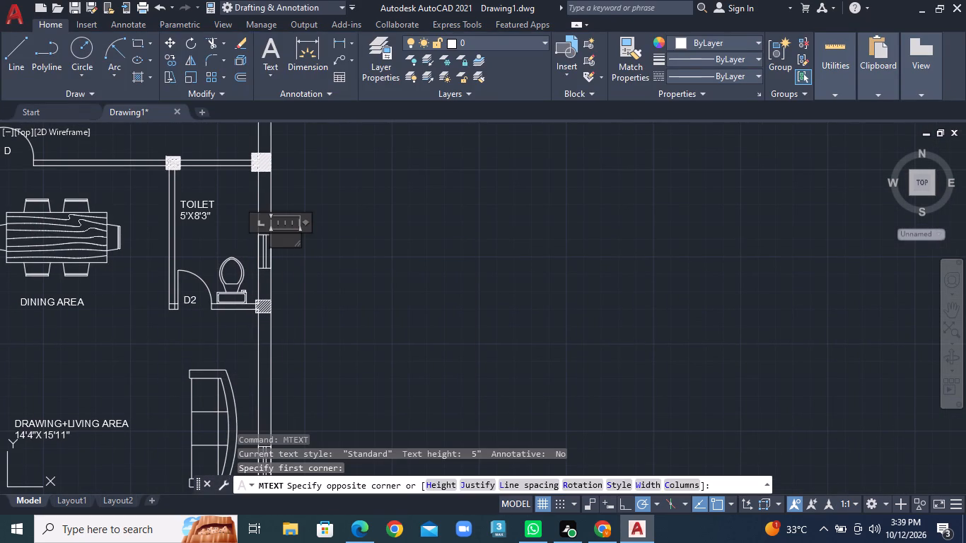
key("v")
left_click(325, 275)
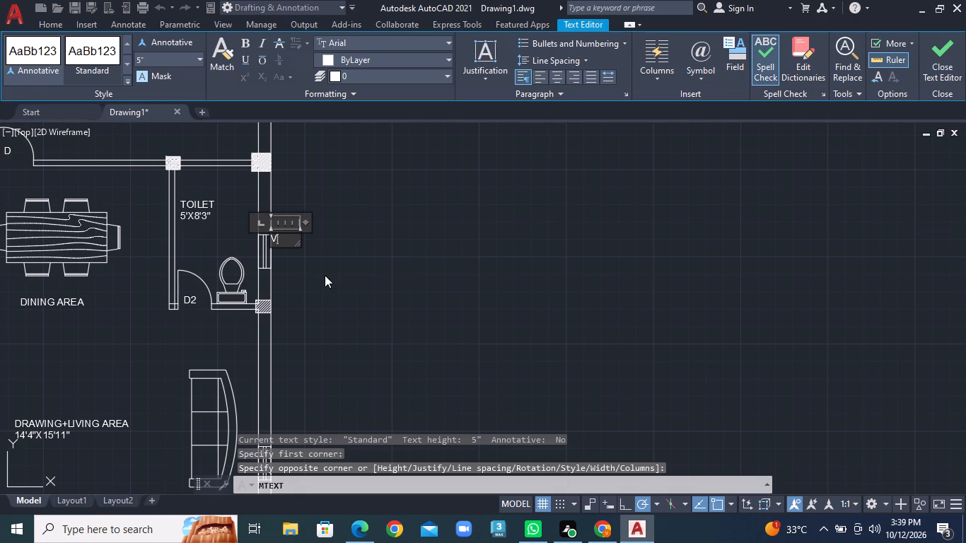
Add a multiline text label W outside the right outer wall beside the drawing and living area's window.
middle_click_drag(223, 193, 267, 340)
middle_click(340, 221)
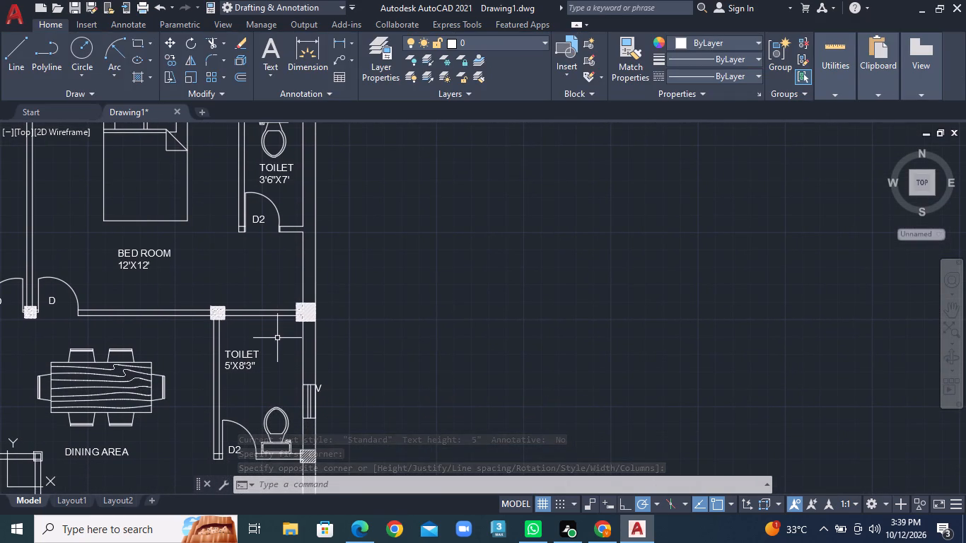
scroll(252, 370, "up", 1)
scroll(252, 370, "down", 1)
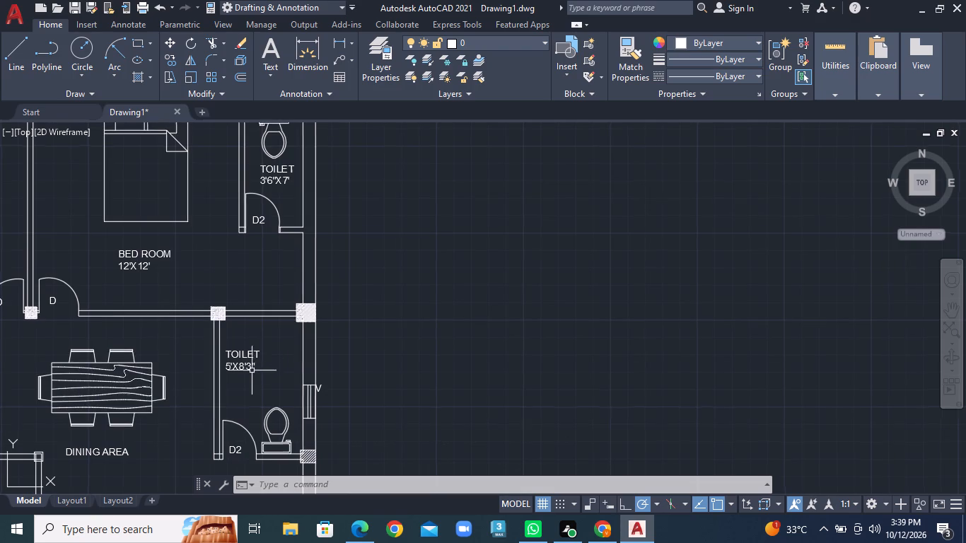
middle_click_drag(255, 370, 342, 201)
scroll(410, 385, "down", 1)
middle_click_drag(405, 419, 363, 318)
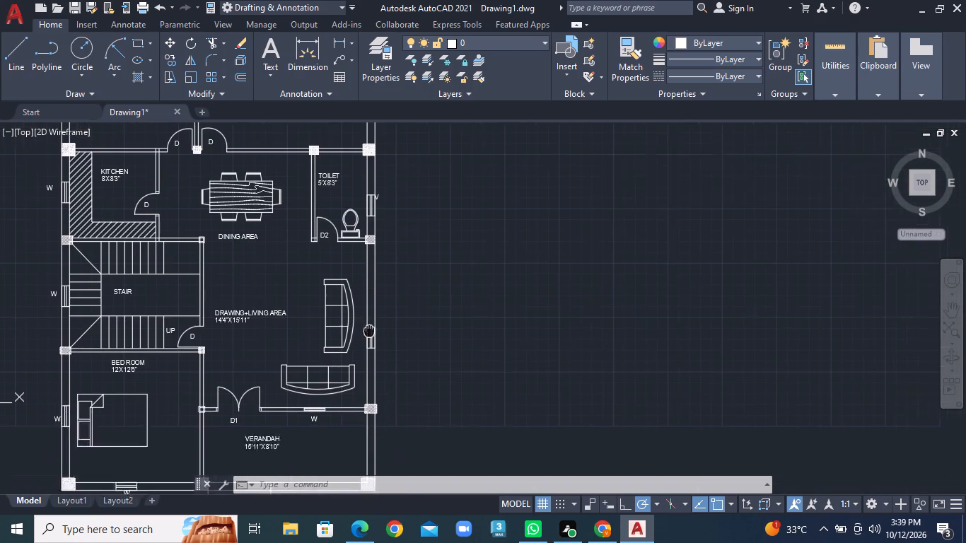
middle_click_drag(363, 318, 347, 289)
scroll(352, 293, "up", 3)
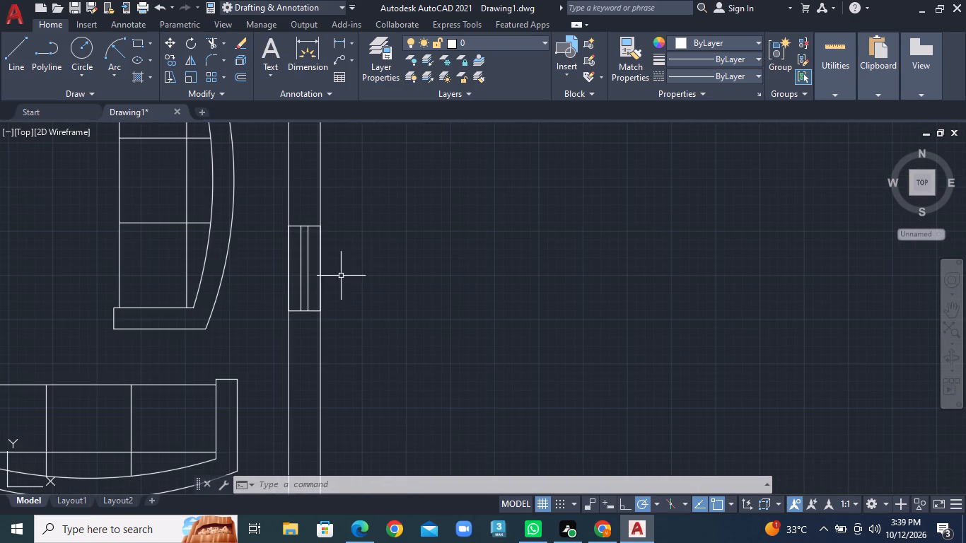
right_click(346, 266)
left_click(404, 10)
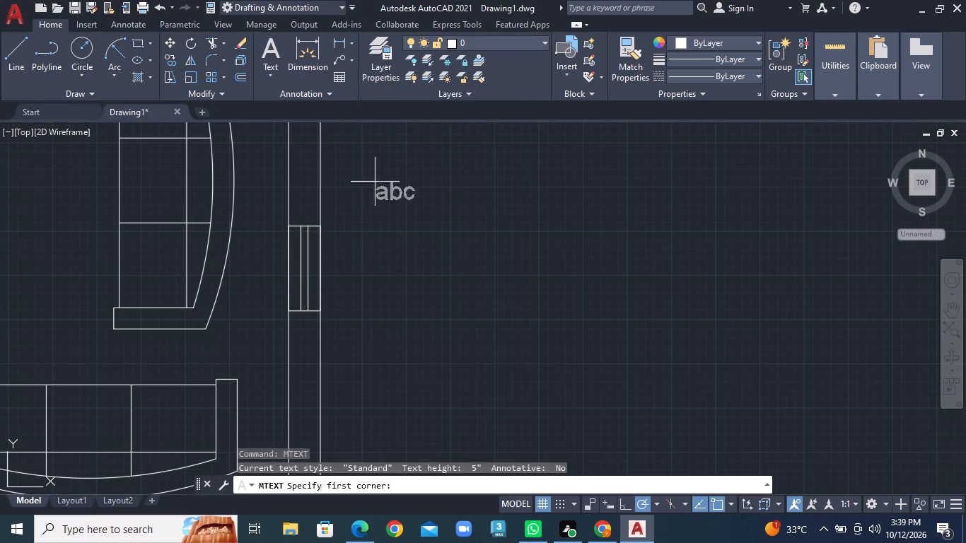
left_click(334, 246)
left_click(392, 309)
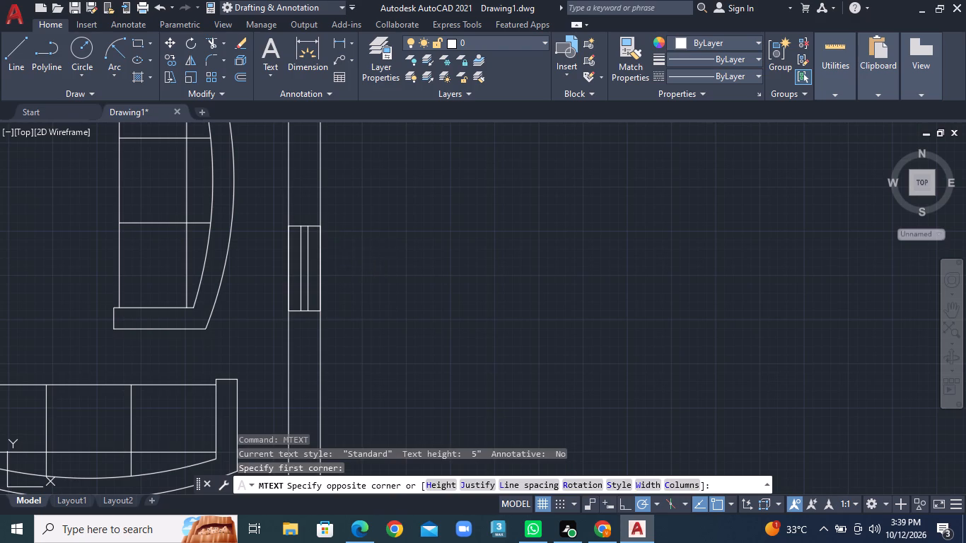
key("w")
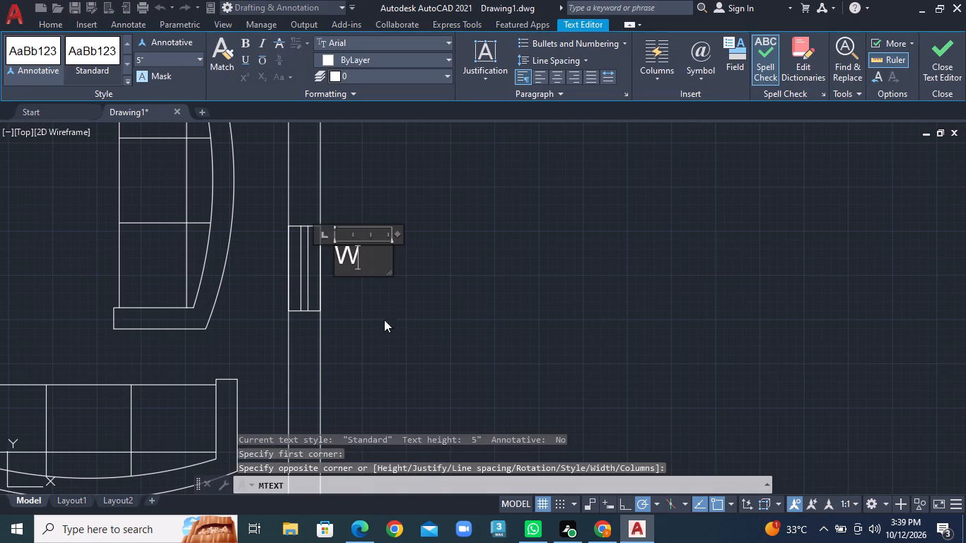
left_click(382, 356)
Move the stray W label down to just above the window of the upper-left 12'X12' bedroom.
scroll(392, 269, "down", 4)
scroll(392, 269, "up", 1)
scroll(392, 269, "down", 1)
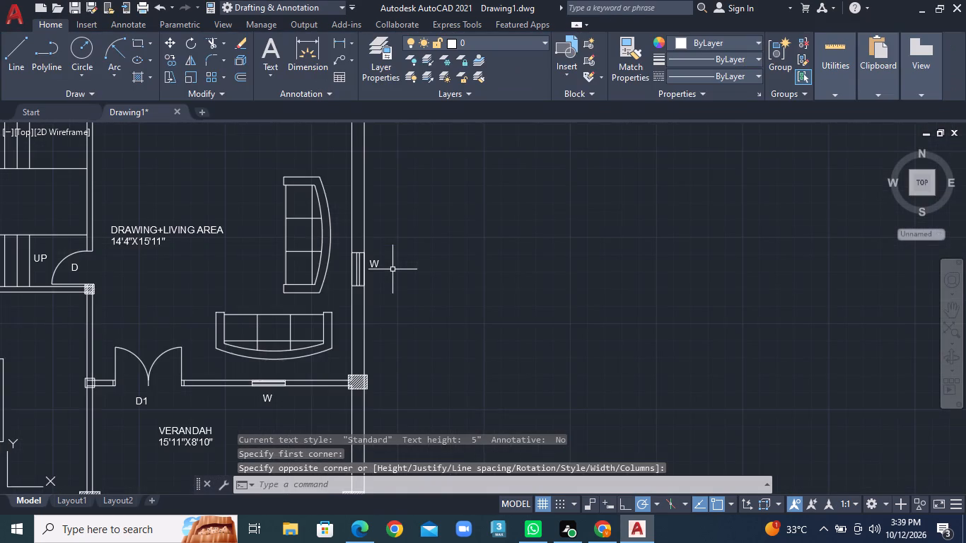
scroll(390, 270, "down", 2)
middle_click_drag(354, 255, 374, 320)
scroll(354, 255, "down", 1)
scroll(321, 206, "up", 5)
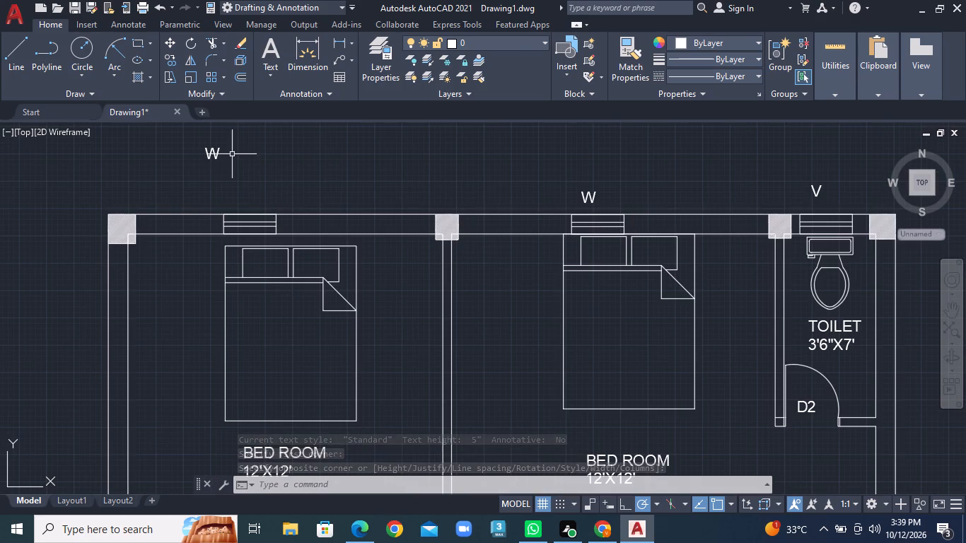
left_click(211, 151)
right_click(211, 151)
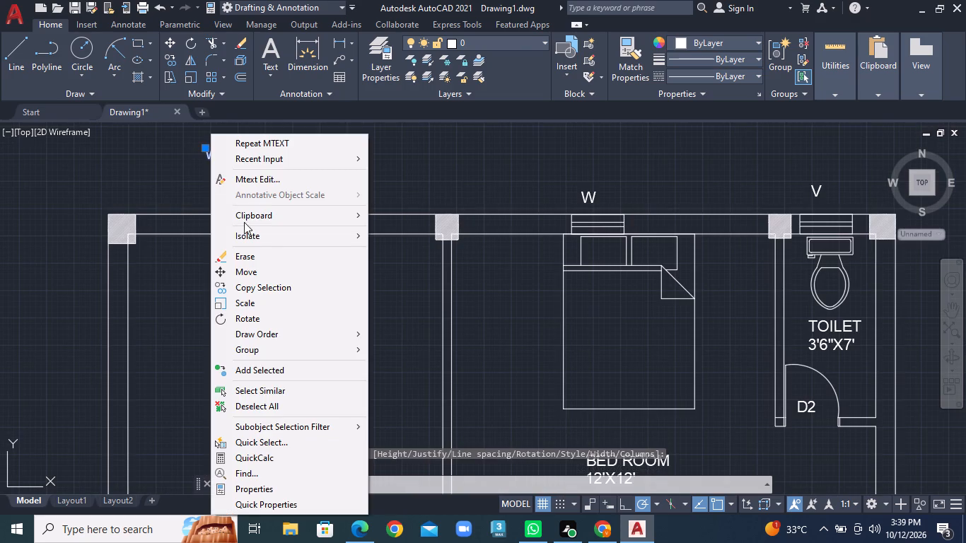
left_click(255, 271)
left_click(207, 151)
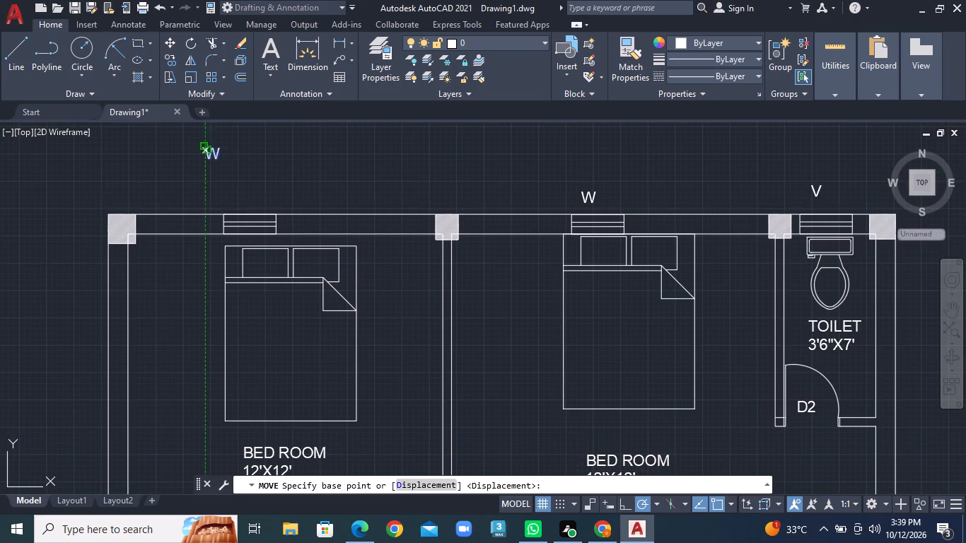
left_click(243, 196)
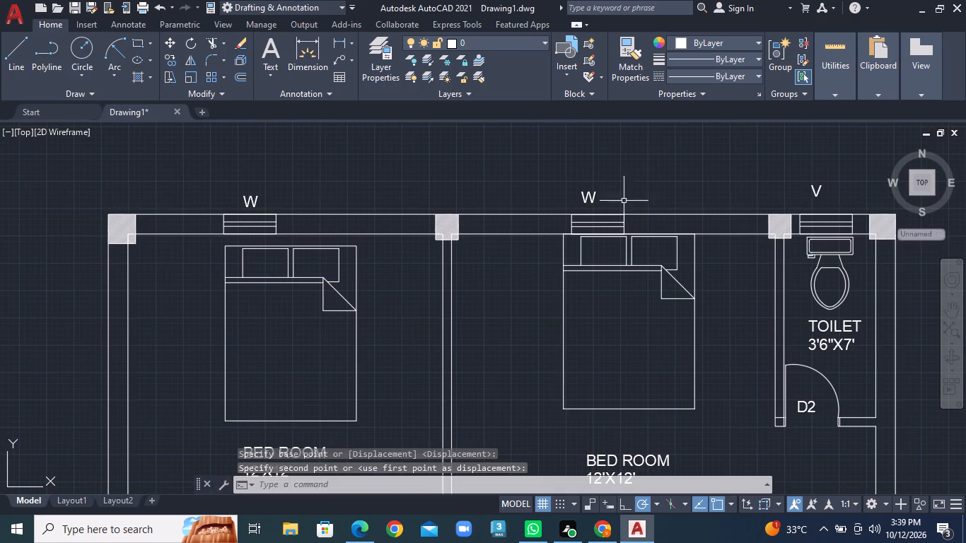
Move the V label of the 3'6"X7' toilet closer to the ventilator in the top outer wall.
middle_click_drag(765, 192, 335, 217)
scroll(757, 194, "down", 1)
scroll(366, 216, "up", 2)
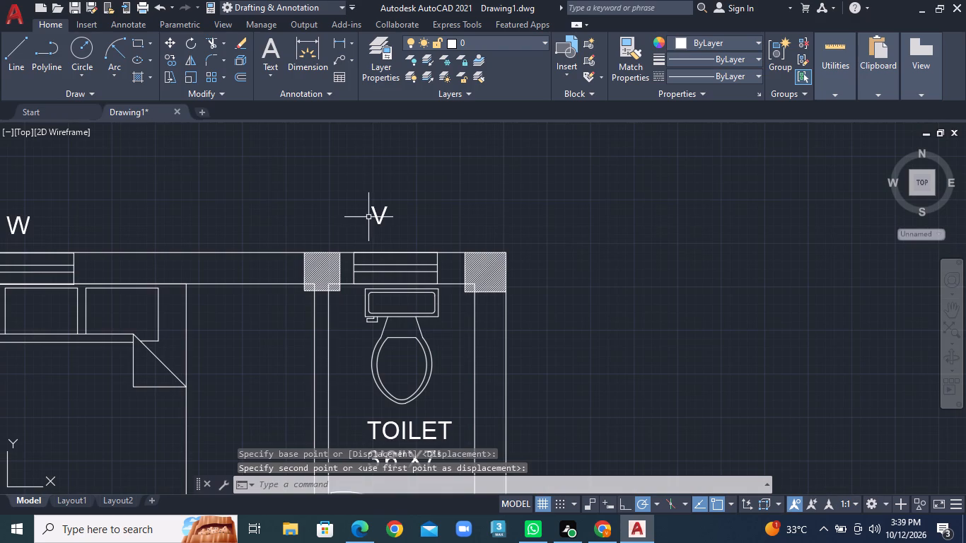
left_click(375, 217)
scroll(375, 217, "up", 1)
right_click(375, 217)
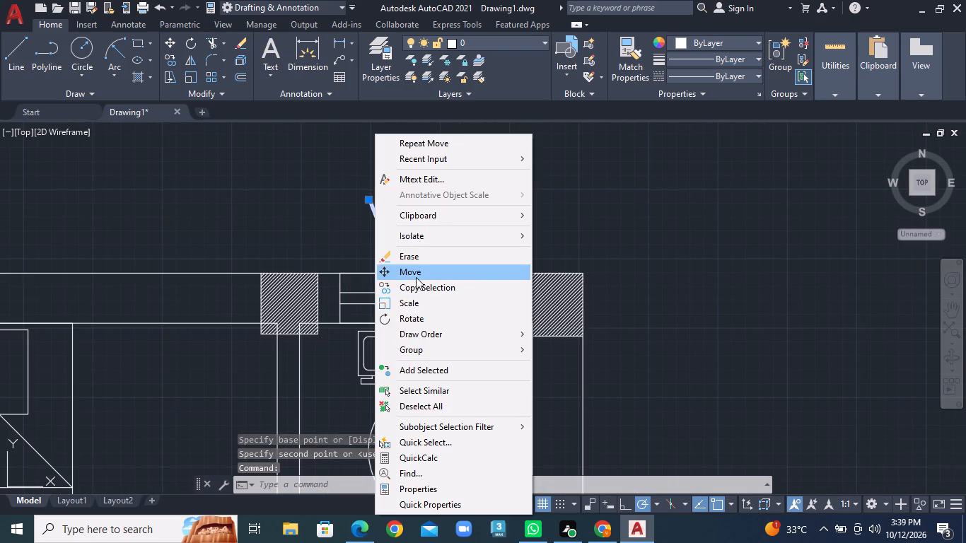
left_click(416, 274)
left_click(382, 221)
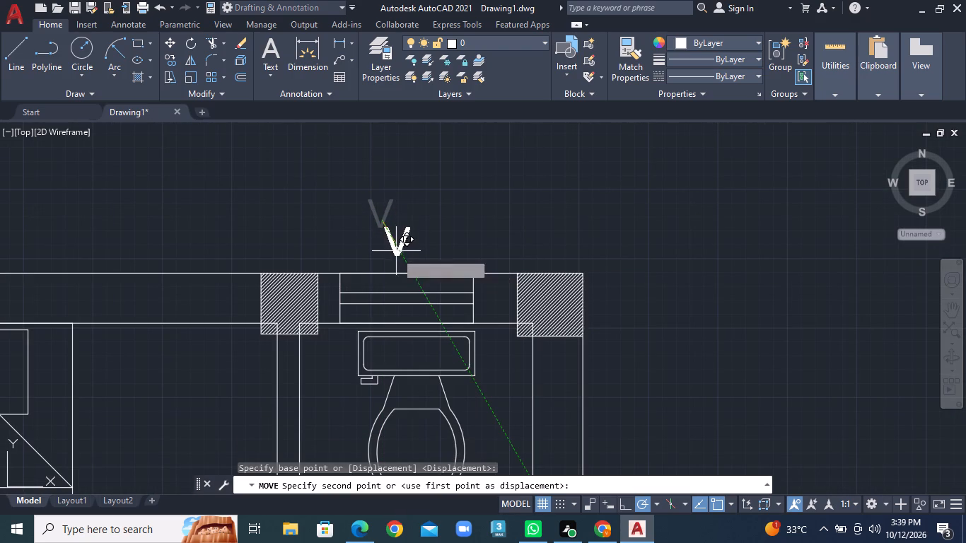
left_click(396, 254)
Move the V label of the 5'X8'3" toilet clear of the outer wall, level with the middle of its ventilator.
scroll(436, 303, "down", 2)
scroll(441, 315, "up", 1)
middle_click_drag(462, 404, 434, 370)
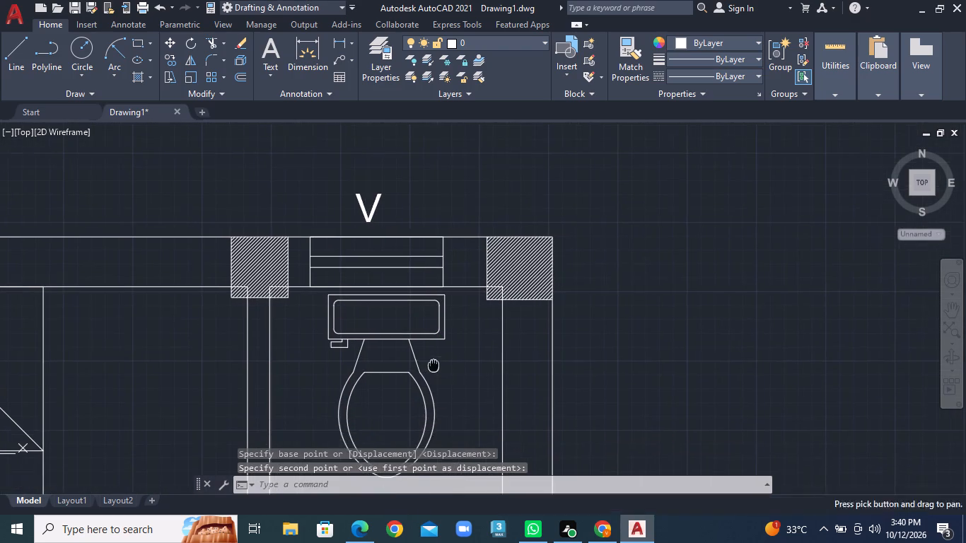
scroll(438, 363, "down", 6)
middle_click_drag(453, 398, 468, 245)
scroll(447, 306, "up", 1)
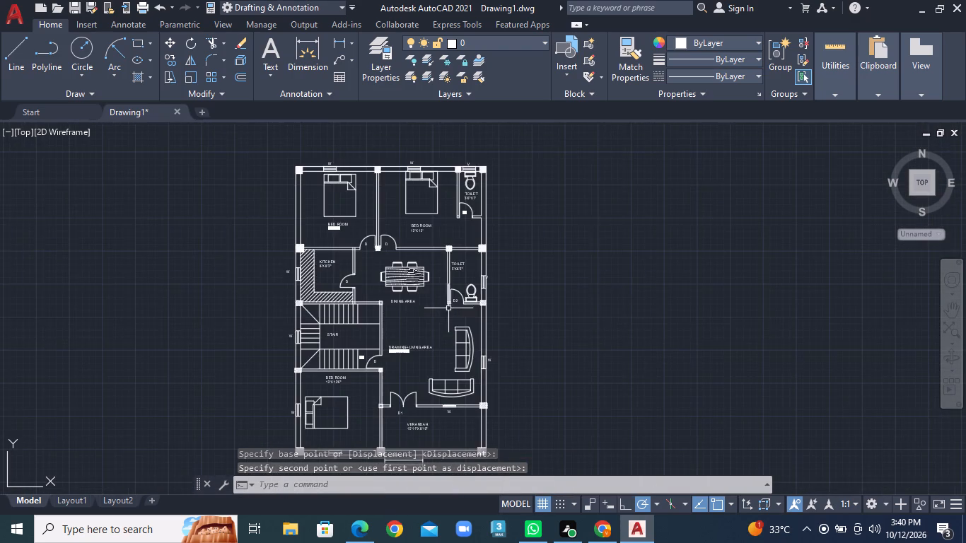
scroll(482, 315, "up", 2)
middle_click_drag(519, 244, 386, 271)
scroll(380, 264, "up", 2)
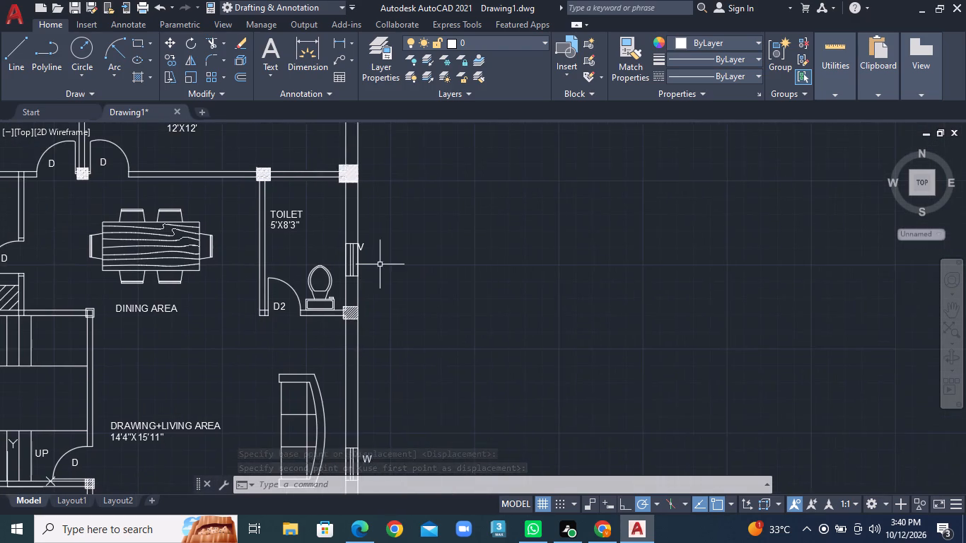
left_click(326, 223)
right_click(326, 223)
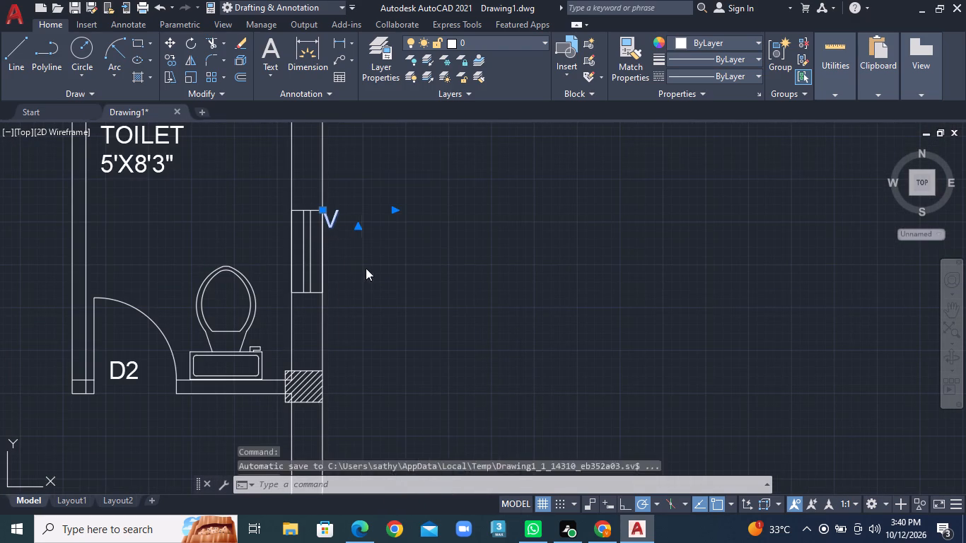
left_click(391, 274)
left_click(334, 224)
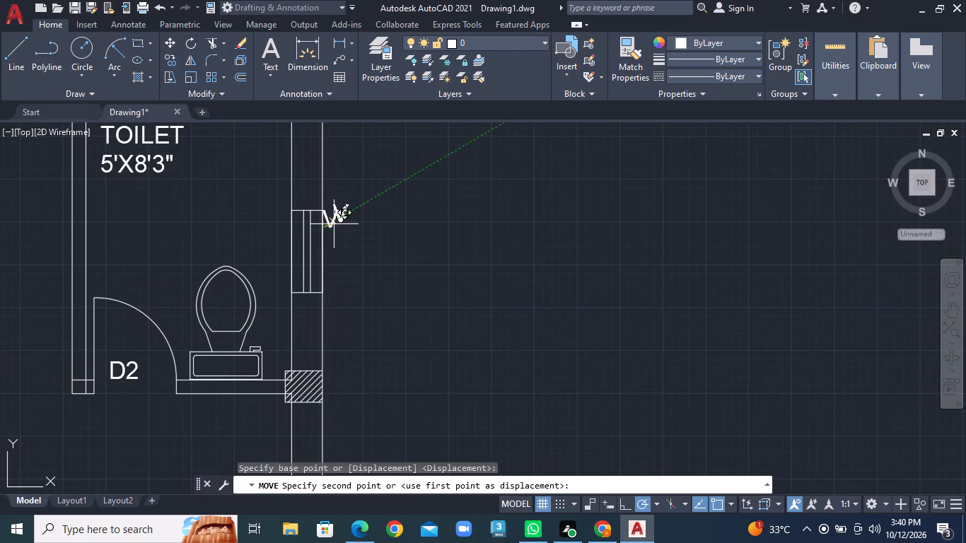
left_click(337, 257)
Adjust the position of the W label just below the window in the 12'X12'6" bedroom's bottom outer wall.
scroll(394, 326, "down", 2)
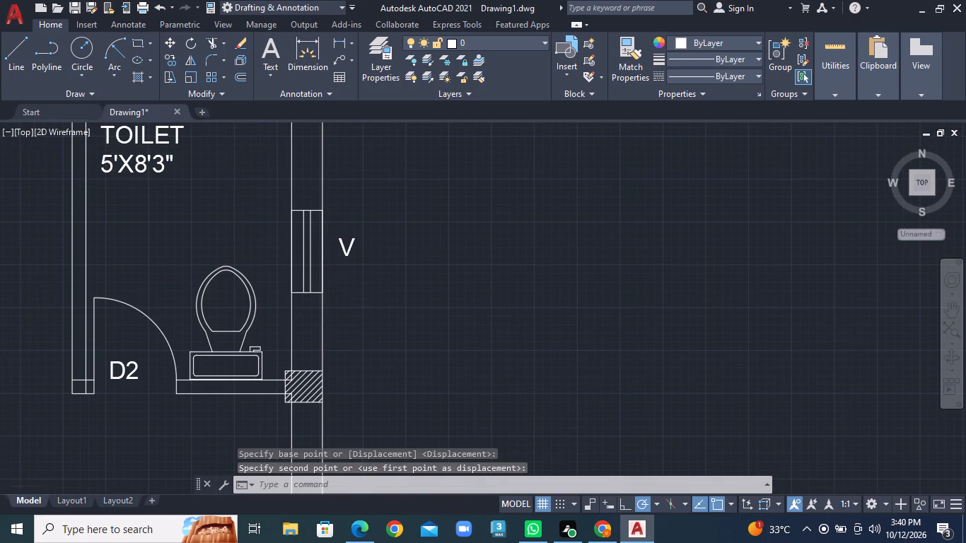
scroll(408, 342, "down", 3)
middle_click_drag(424, 371, 444, 281)
scroll(290, 344, "up", 2)
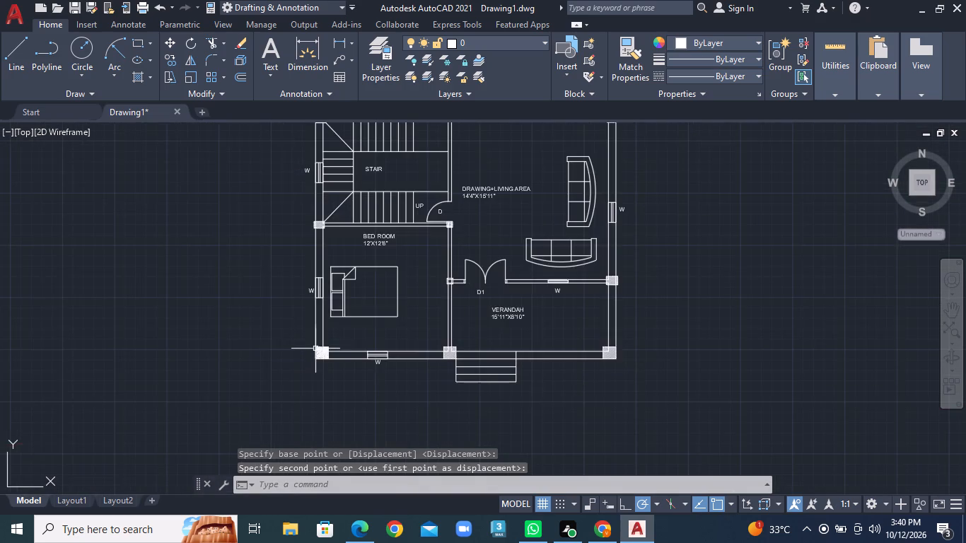
scroll(330, 349, "up", 2)
scroll(450, 375, "up", 1)
middle_click_drag(442, 371, 312, 313)
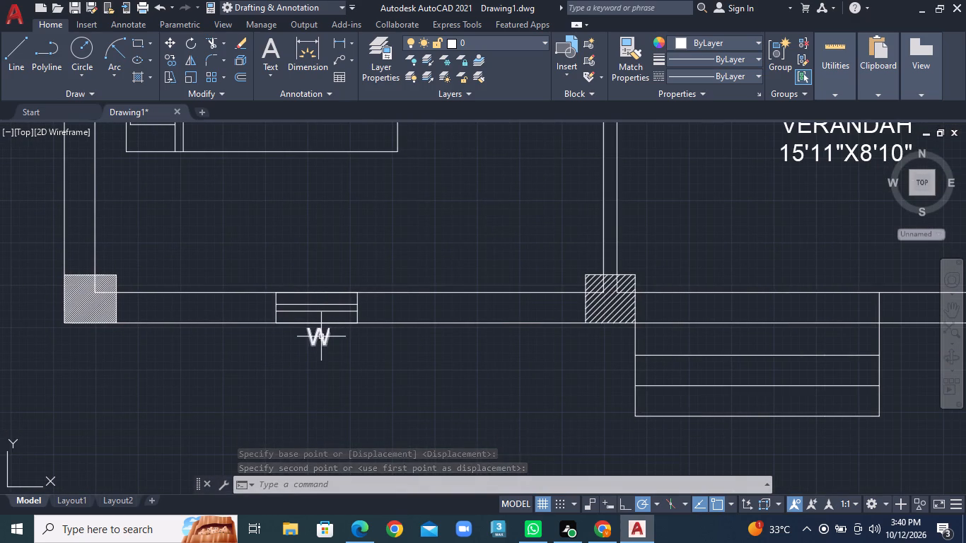
left_click(321, 337)
right_click(321, 337)
left_click(361, 276)
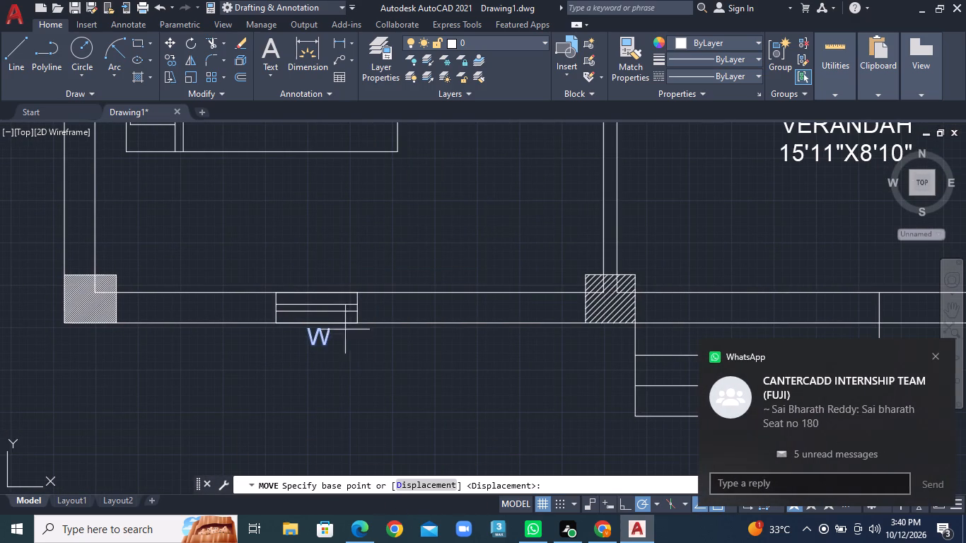
left_click(325, 341)
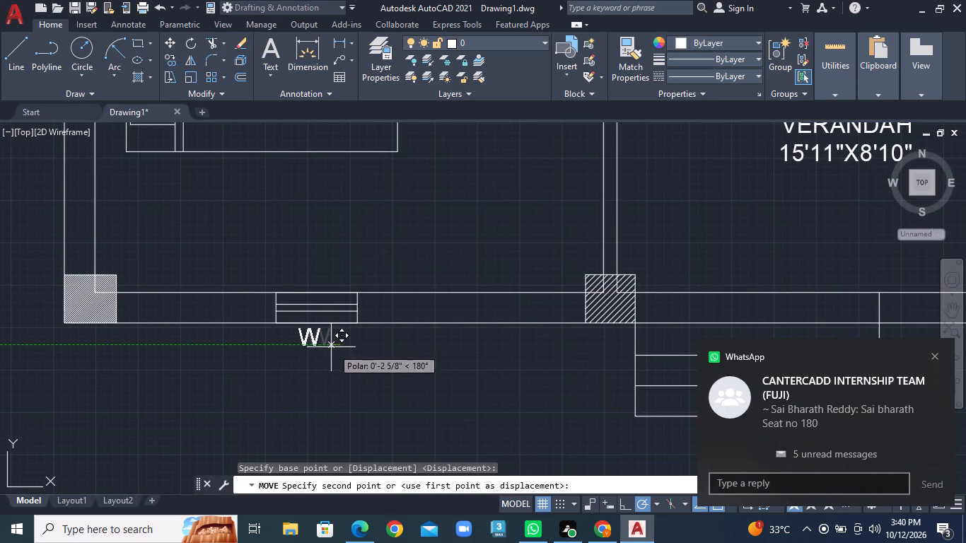
left_click(333, 348)
Move the DRAWING+LIVING AREA 14'4"X15'11" label horizontally away from the stair wall towards the middle of the room.
scroll(482, 393, "down", 3)
middle_click_drag(472, 381, 313, 366)
scroll(393, 271, "down", 1)
middle_click_drag(393, 271, 273, 414)
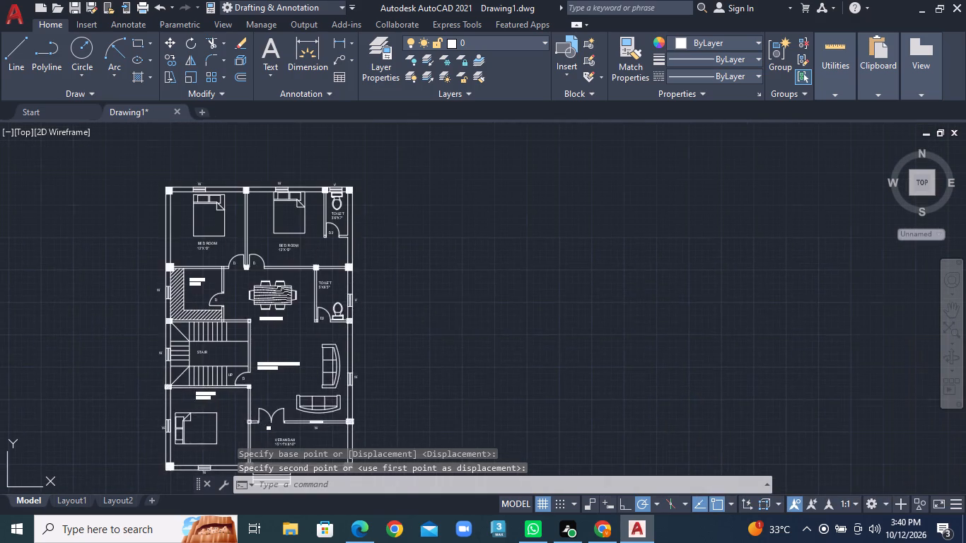
scroll(249, 372, "up", 1)
left_click(279, 361)
scroll(279, 361, "up", 1)
right_click(279, 361)
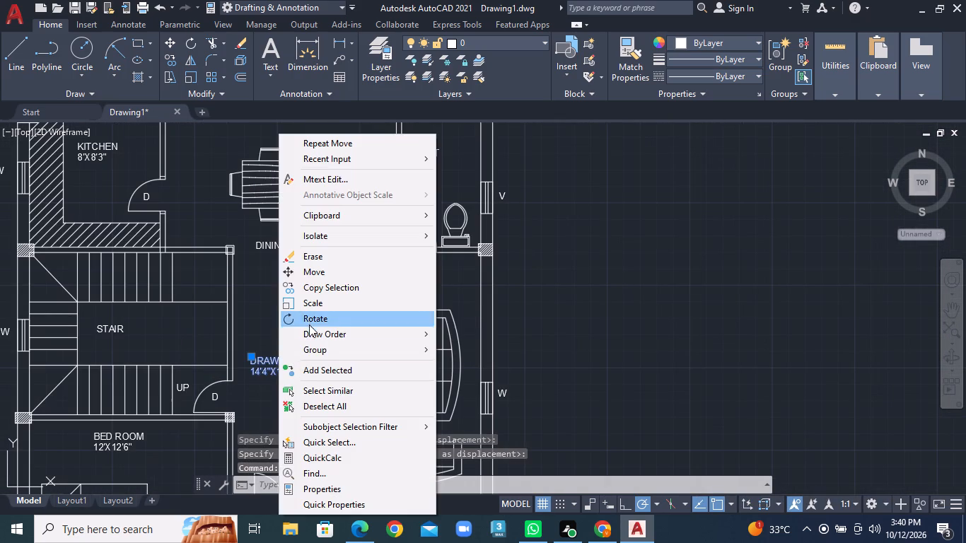
left_click(311, 271)
left_click(291, 359)
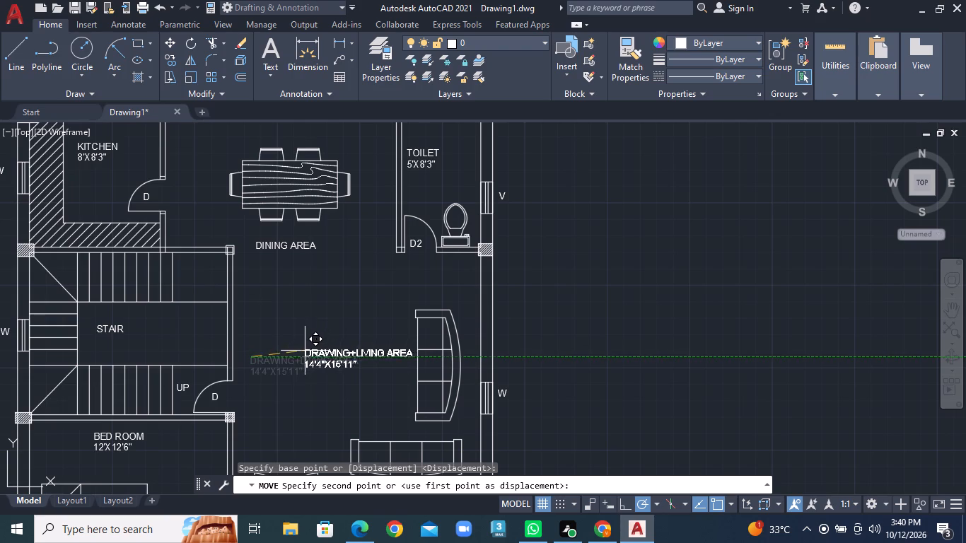
left_click(295, 355)
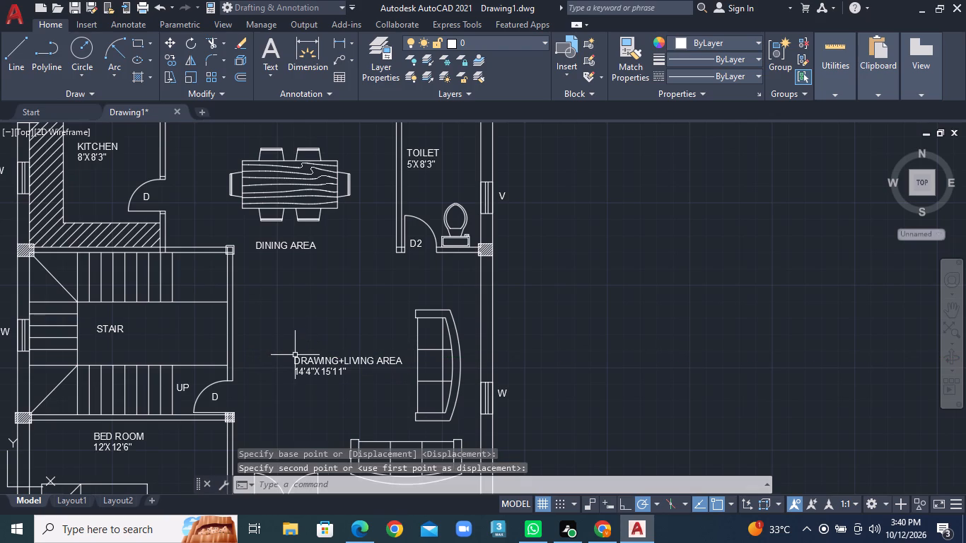
Move the TOILET 5'X8'3" label away from the inner wall towards the centre of the toilet.
middle_click_drag(470, 261, 391, 343)
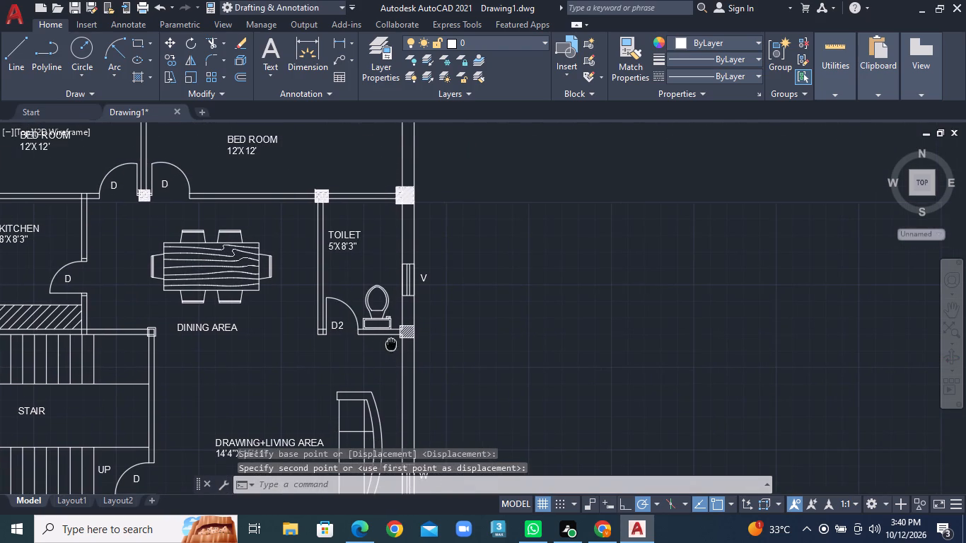
left_click(351, 242)
right_click(351, 242)
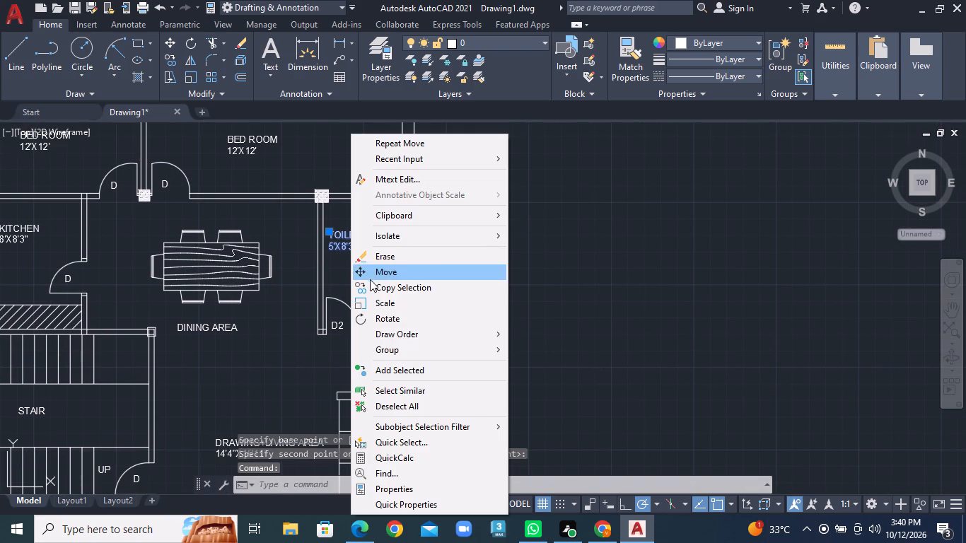
left_click(381, 271)
left_click(348, 247)
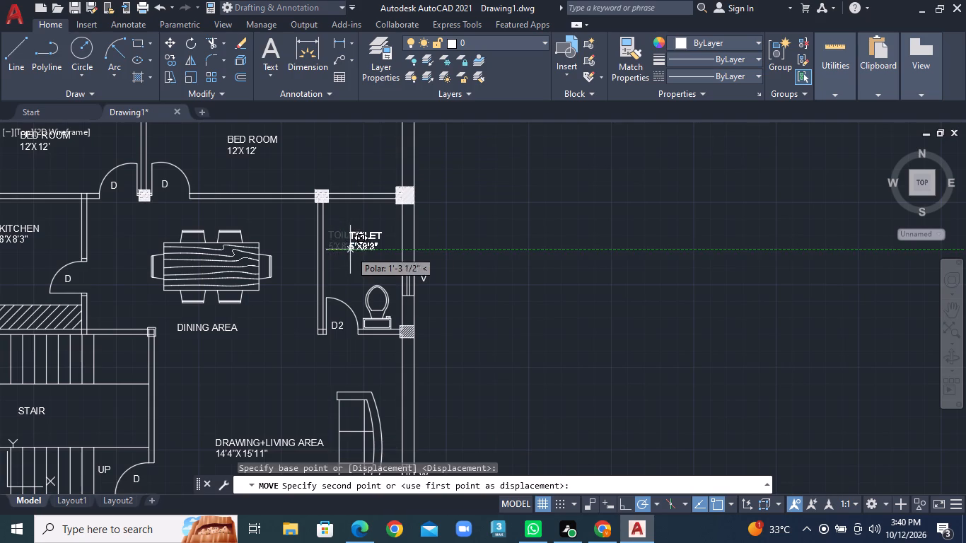
left_click(349, 252)
scroll(162, 315, "down", 1)
middle_click_drag(162, 315, 228, 321)
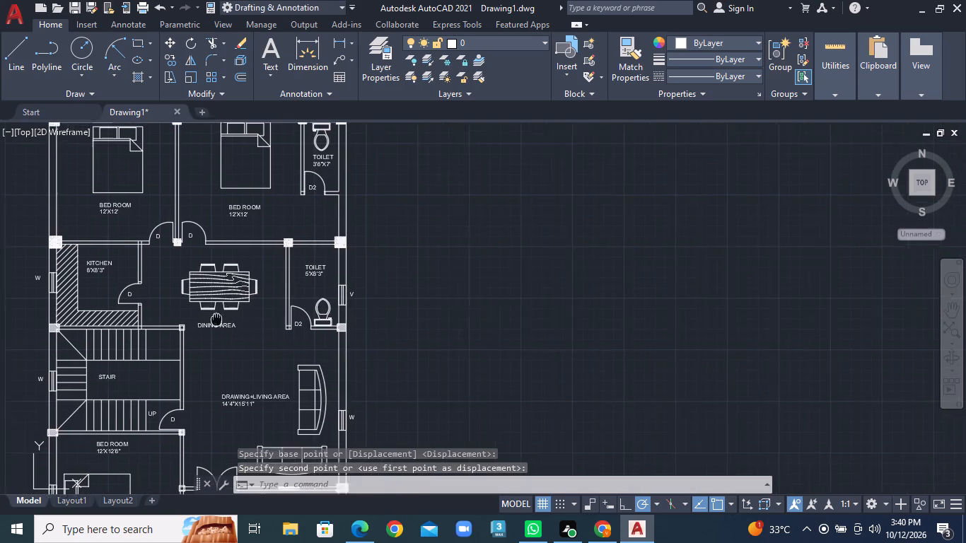
middle_click_drag(228, 321, 283, 322)
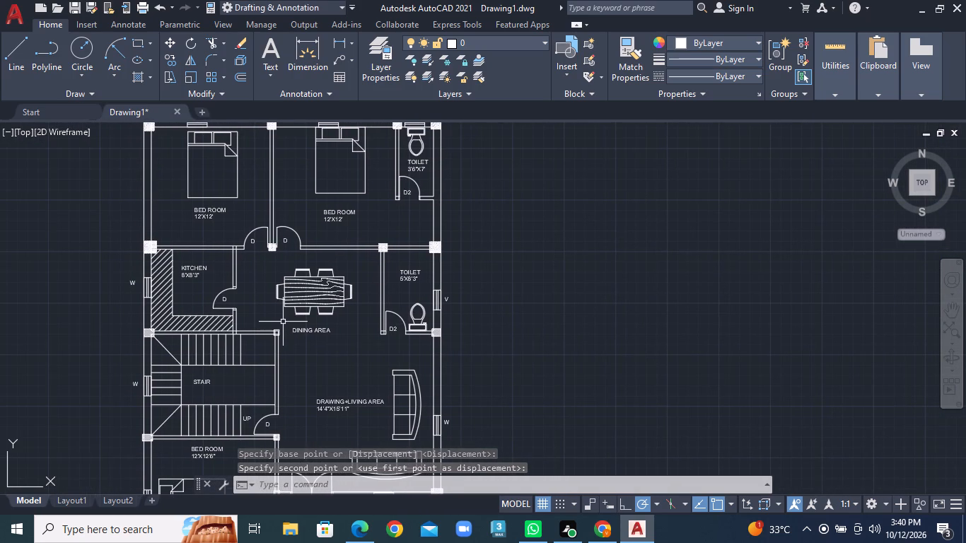
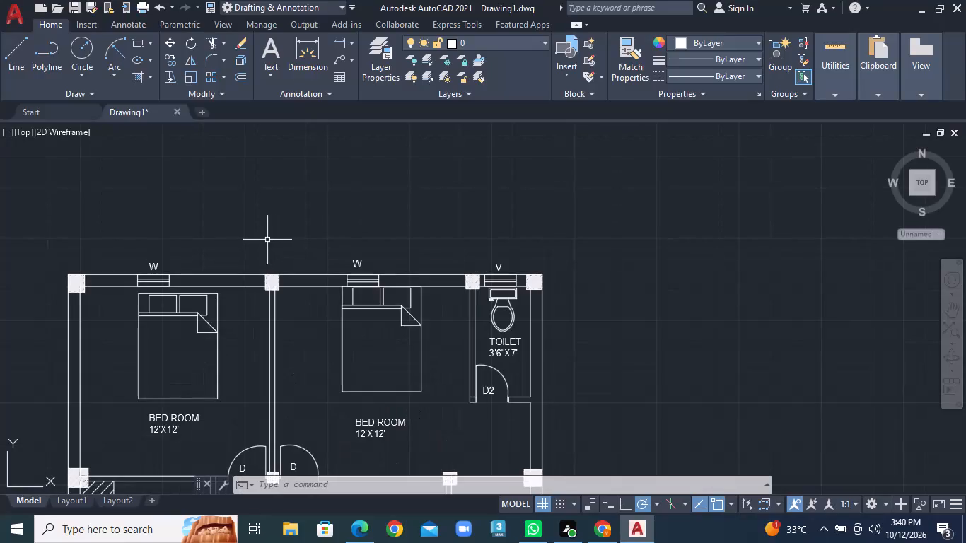
Draw a short vertical end line just above the plan's top-left outer corner, aligned with the outer face of the left wall.
left_click(11, 59)
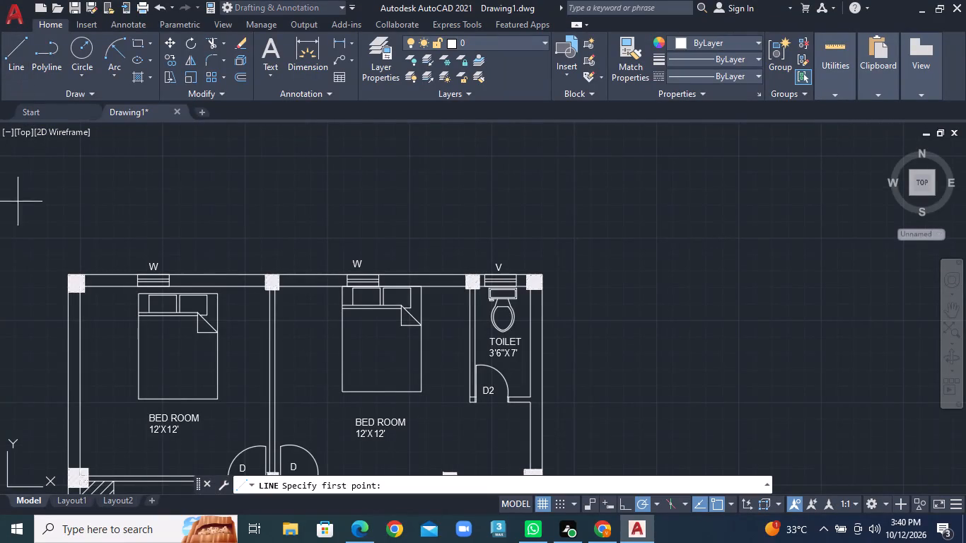
left_click(69, 254)
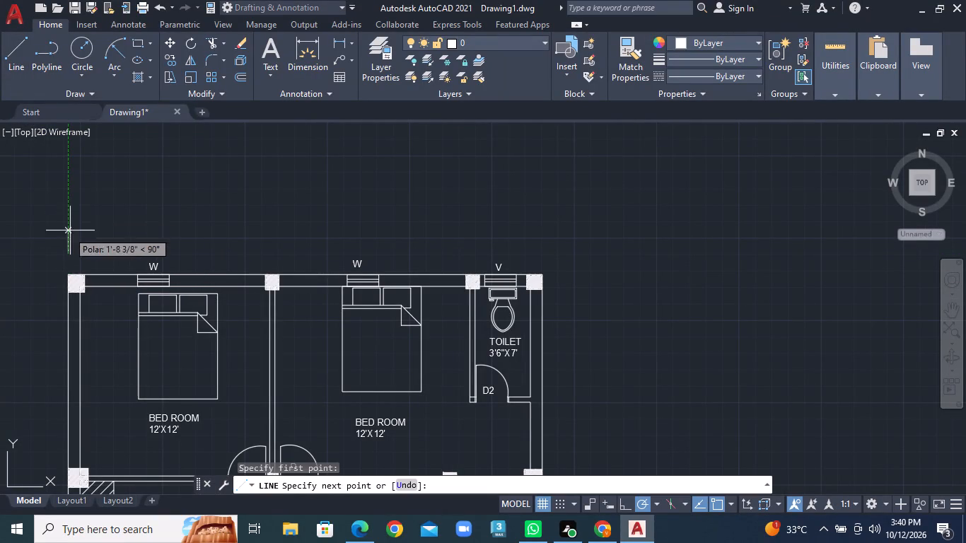
left_click(71, 216)
right_click(71, 216)
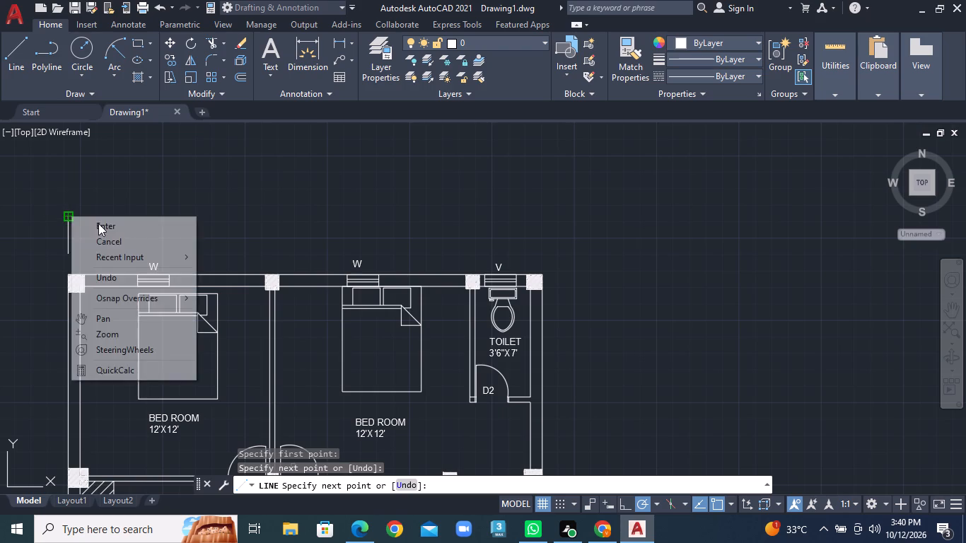
left_click(98, 223)
Draw a horizontal dimension line above the bedrooms in two segments, leaving a central gap, from the end line's middle to the right outer wall's alignment.
left_click(15, 64)
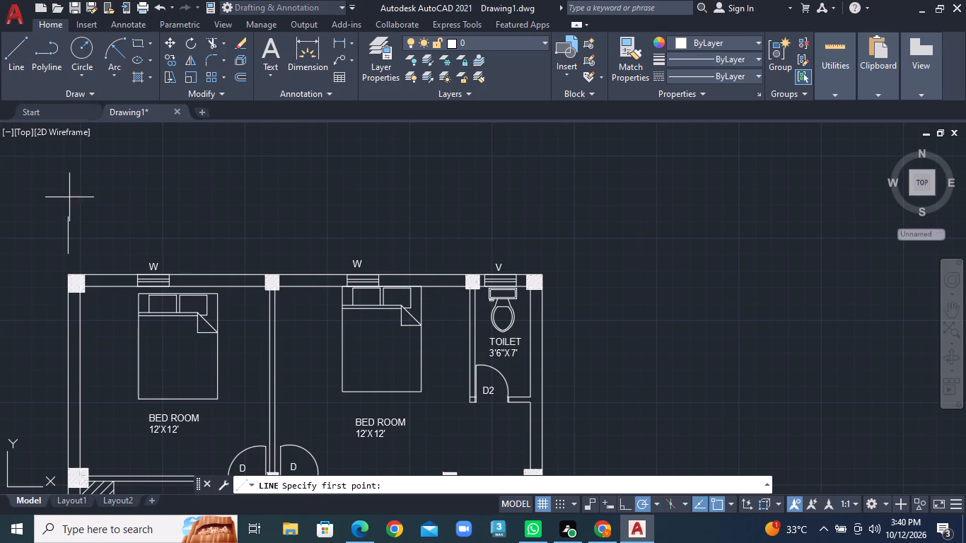
left_click(69, 240)
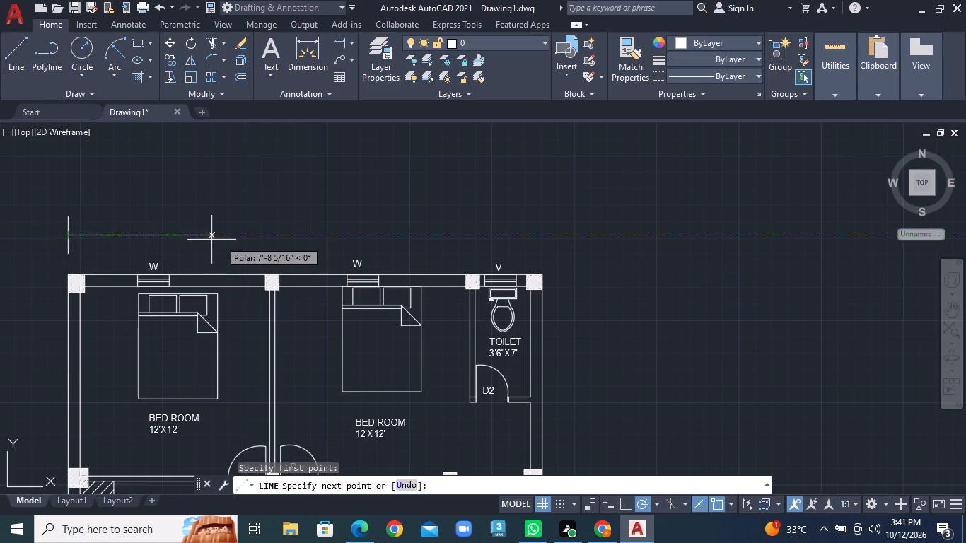
left_click(282, 238)
right_click(282, 238)
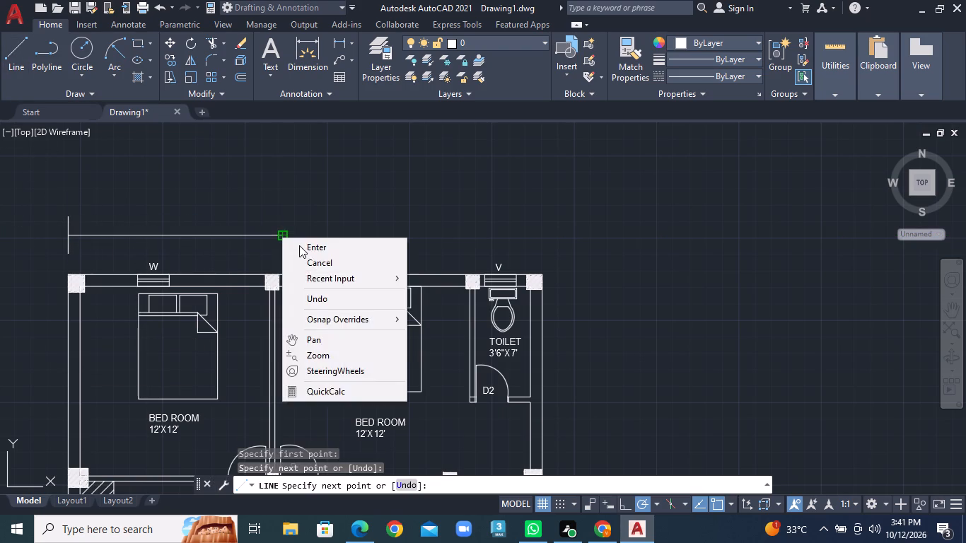
left_click(300, 245)
left_click(16, 66)
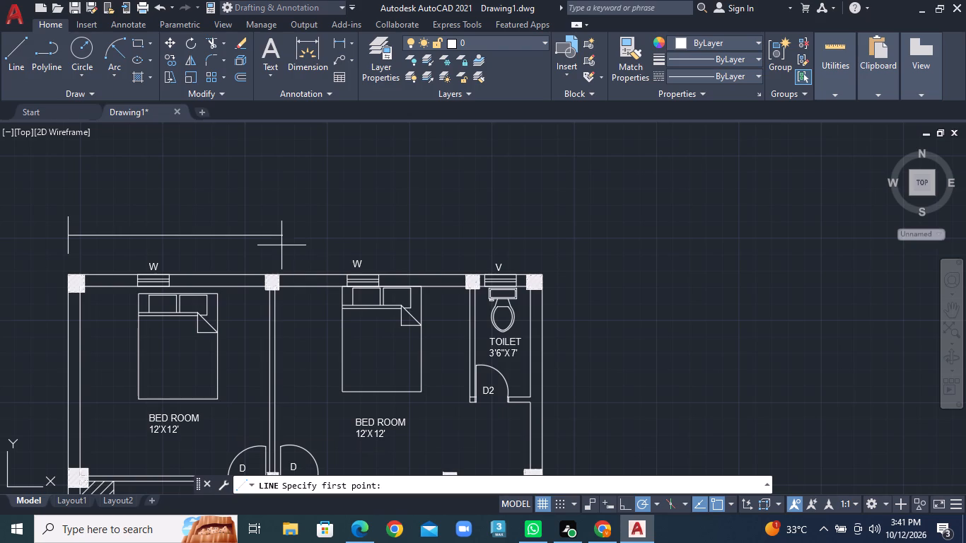
left_click(337, 231)
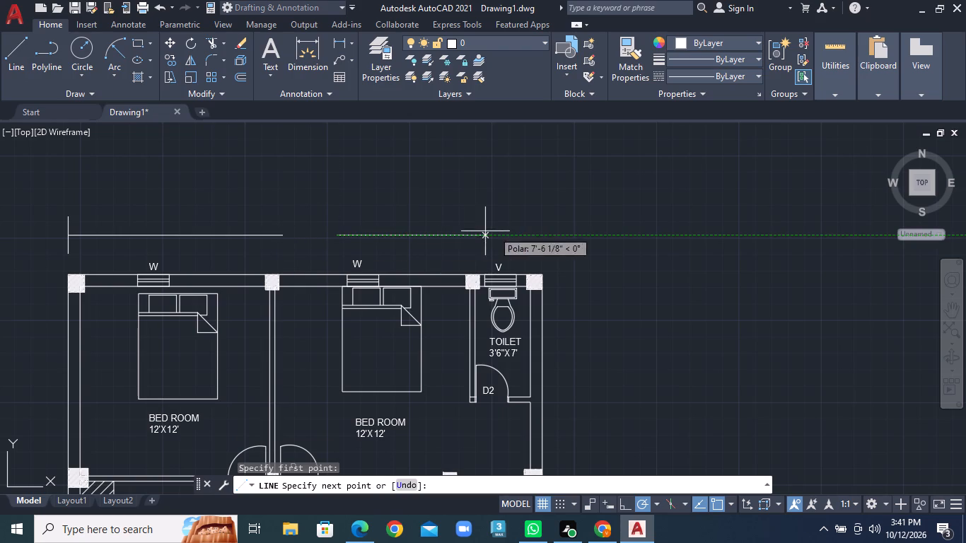
left_click(542, 235)
right_click(542, 235)
left_click(562, 248)
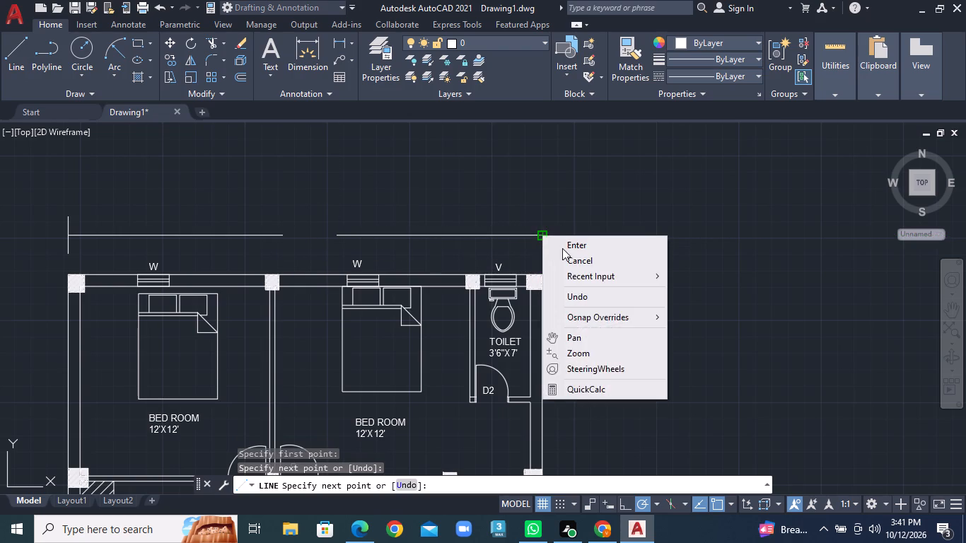
Draw a vertical end line at the horizontal dimension line's right end, with one half extending up and the other down.
left_click(11, 59)
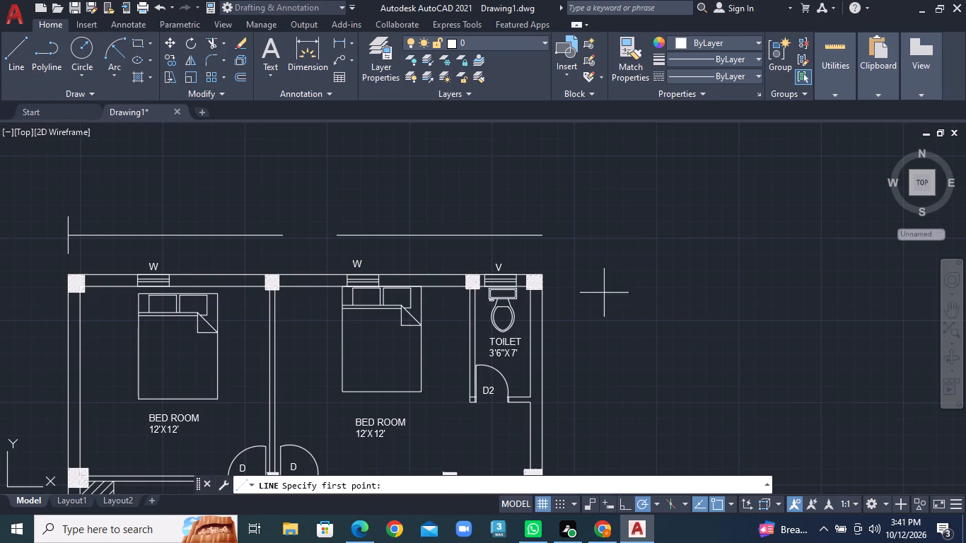
left_click(539, 235)
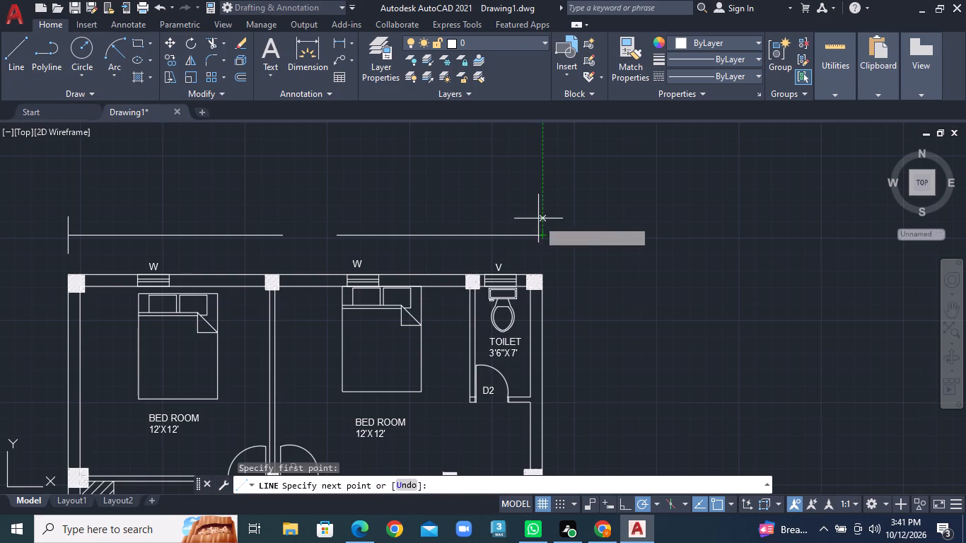
left_click(538, 211)
right_click(538, 211)
left_click(552, 217)
right_click(552, 219)
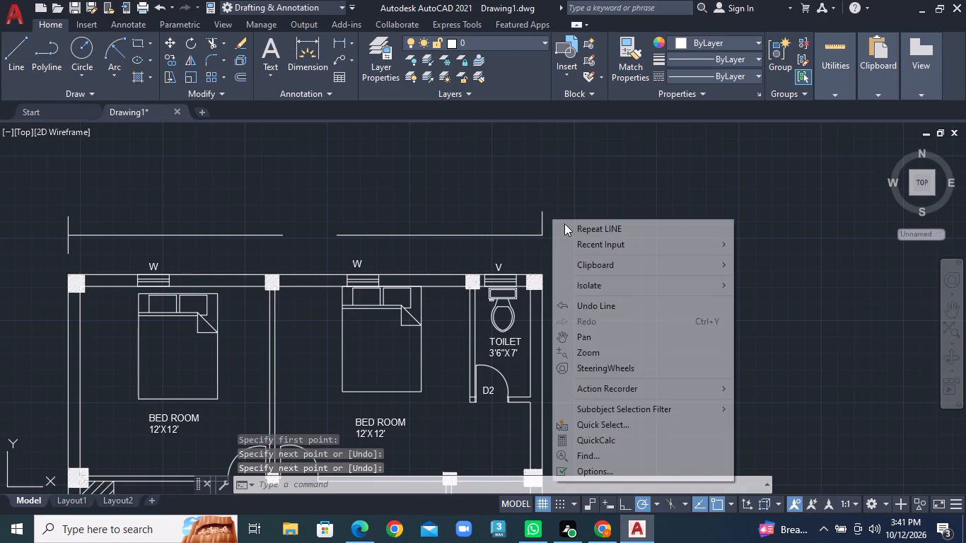
left_click(575, 225)
left_click(541, 235)
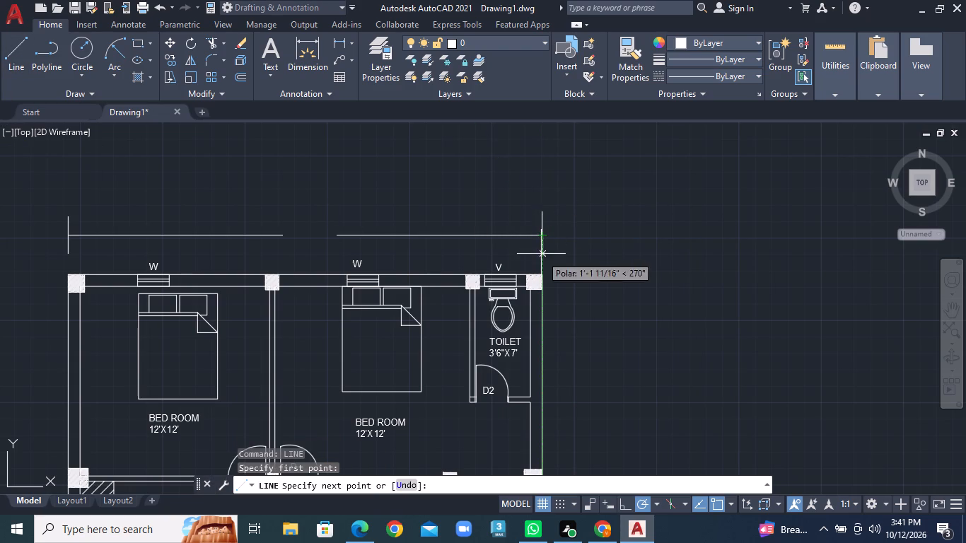
left_click(541, 258)
right_click(541, 258)
left_click(566, 268)
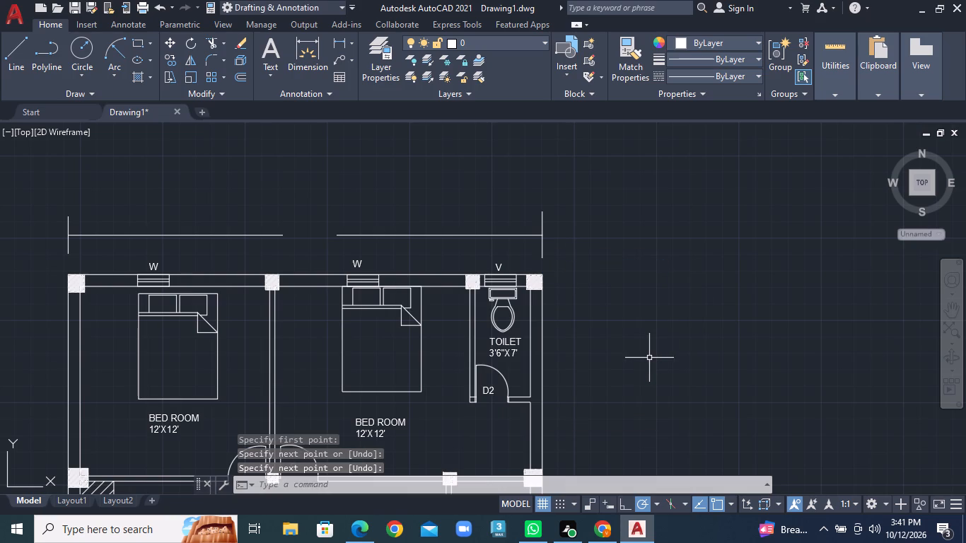
Draw a short horizontal end line just outside the plan's top-right corner, level with the top wall's outer face.
scroll(649, 358, "down", 1)
middle_click_drag(610, 358, 366, 261)
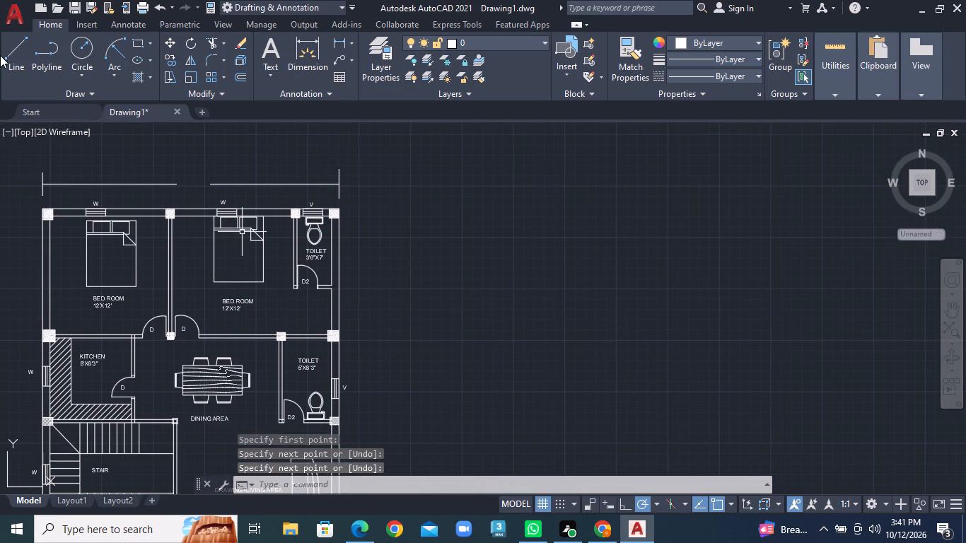
left_click(18, 64)
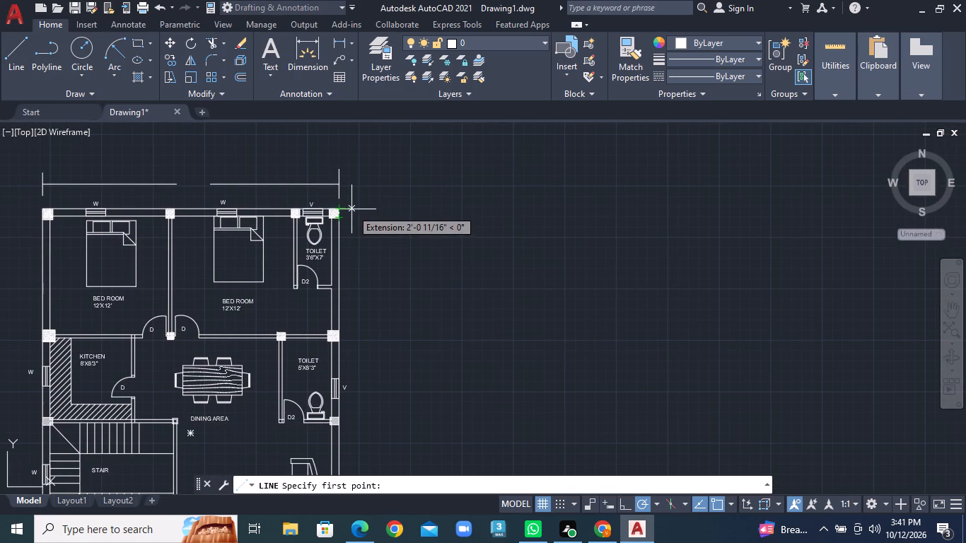
left_click(351, 209)
left_click(388, 209)
right_click(388, 209)
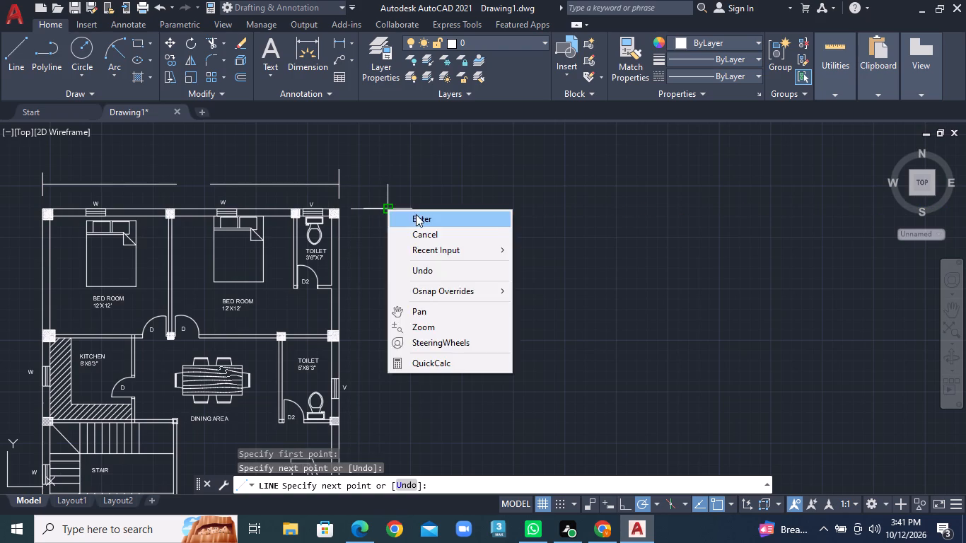
left_click(416, 214)
Draw a vertical dimension line beside the right outer wall in two segments with a gap, the upper about 21' long, ending level with the verandah's bottom wall.
scroll(415, 269, "down", 1)
left_click(10, 56)
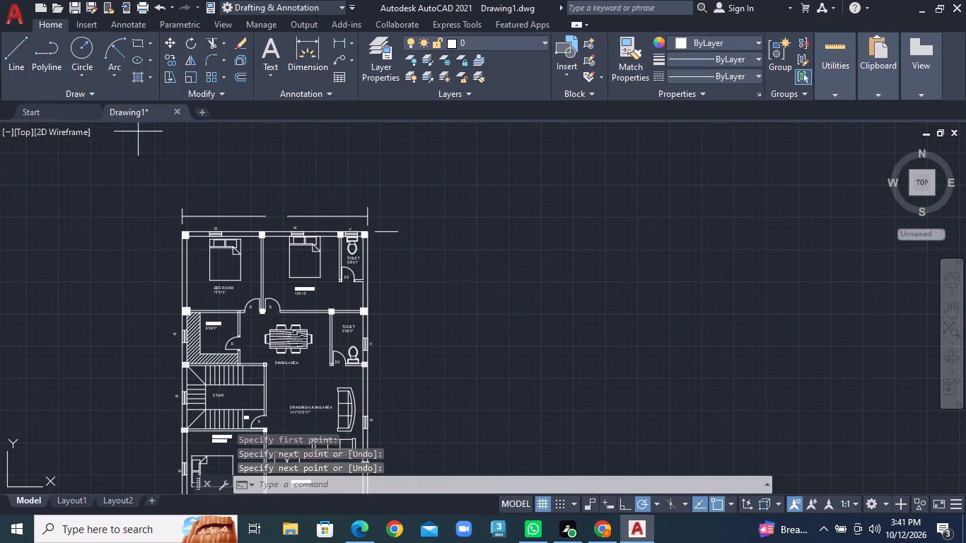
left_click(385, 228)
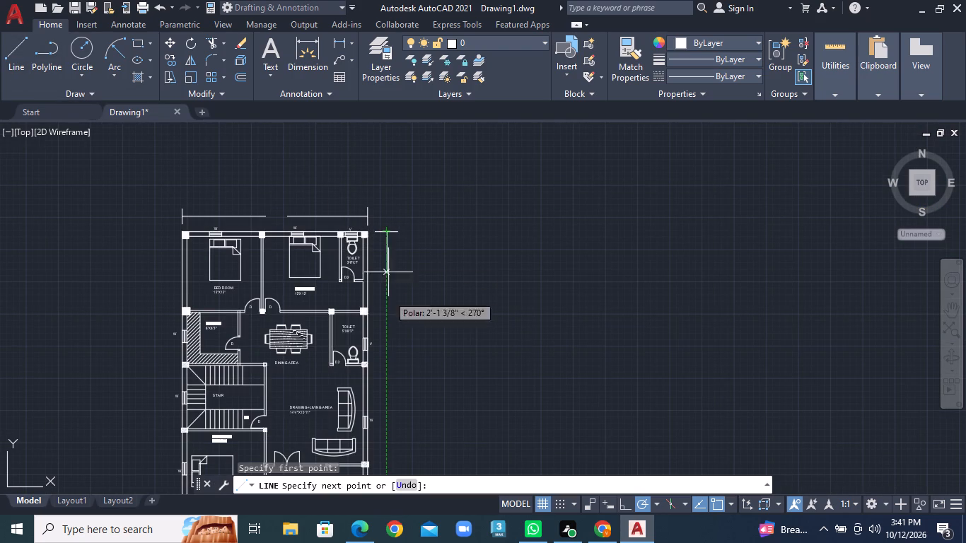
middle_click_drag(390, 355, 385, 256)
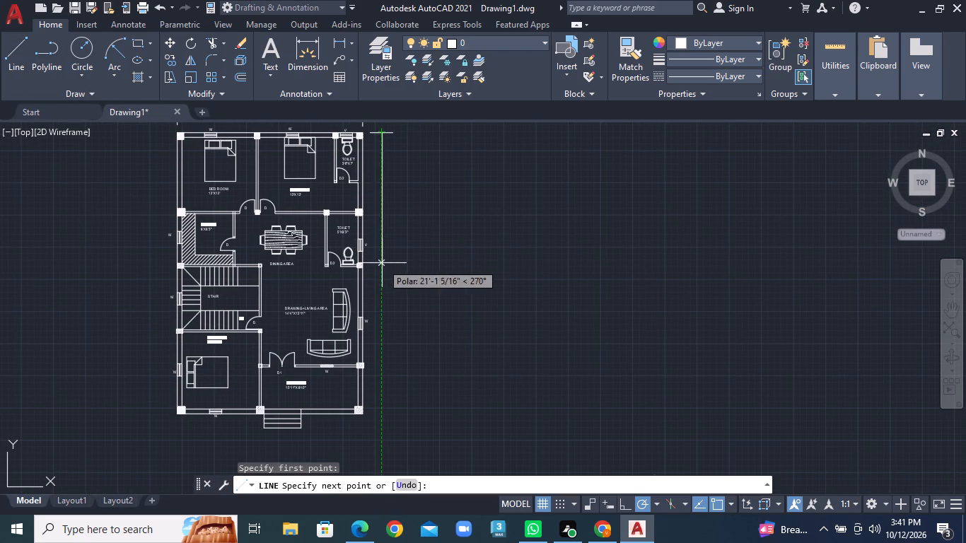
left_click(382, 263)
right_click(382, 263)
left_click(402, 269)
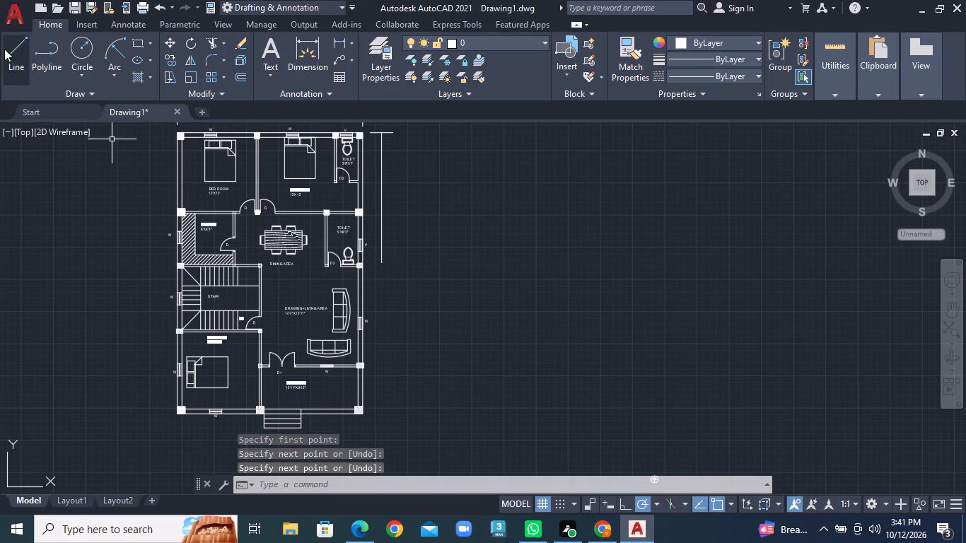
left_click(4, 49)
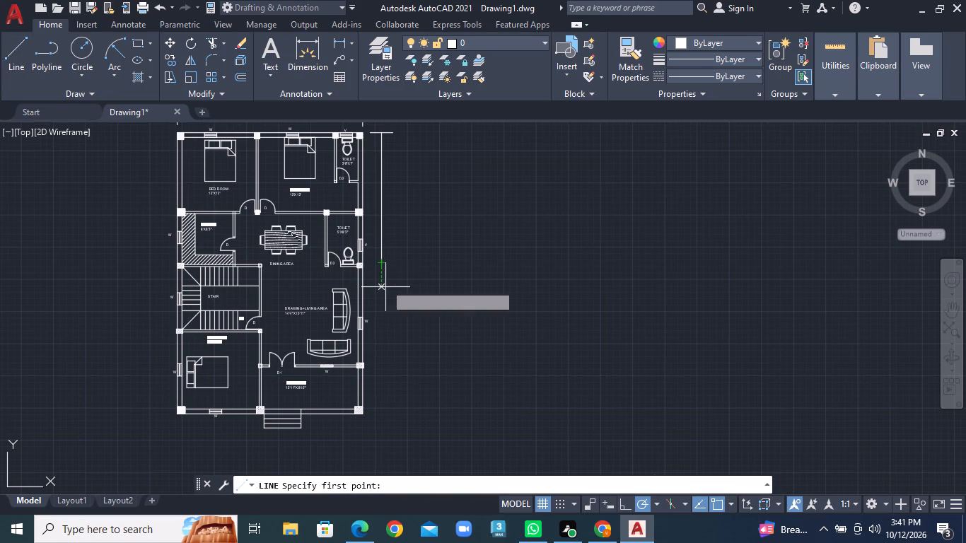
left_click(383, 294)
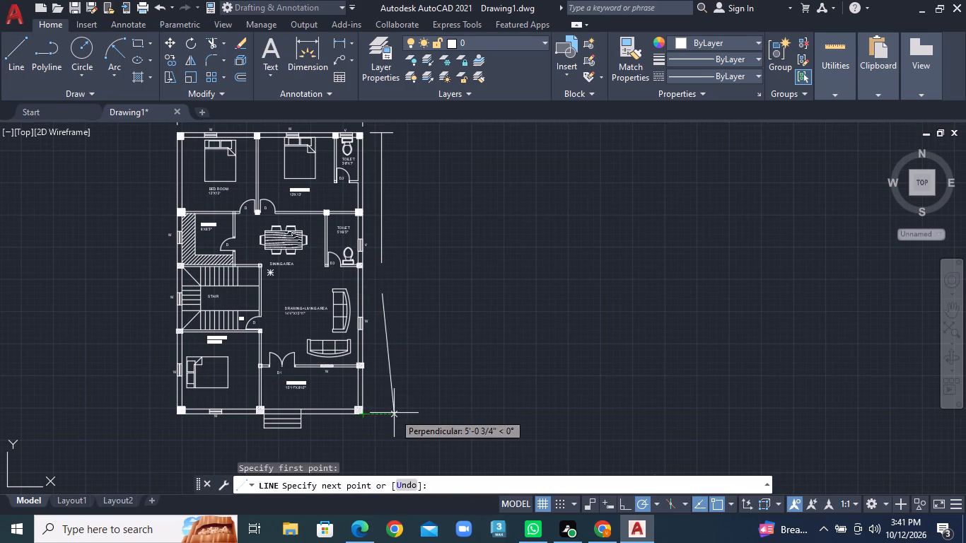
left_click(388, 413)
right_click(388, 413)
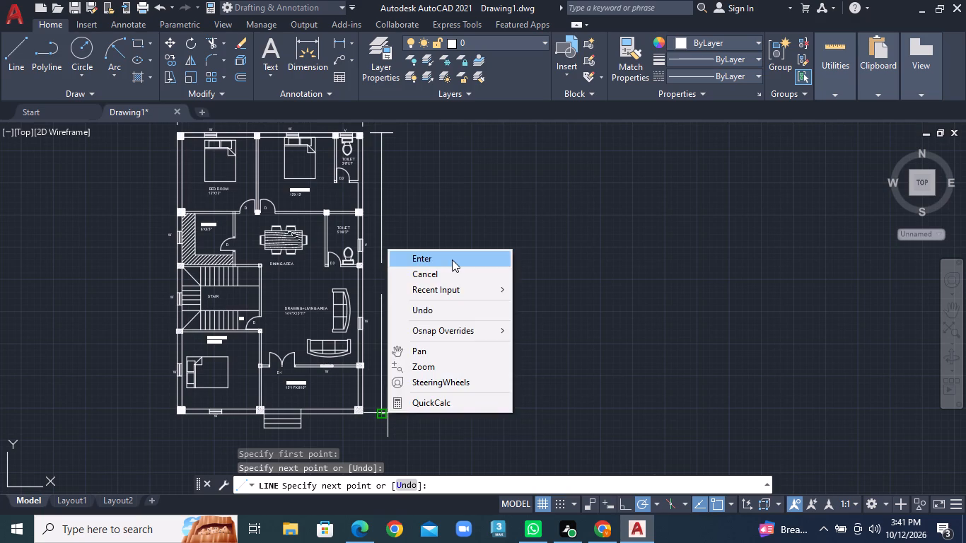
left_click(452, 259)
Draw a short horizontal end line across the bottom of the vertical dimension line, level with the verandah wall's outer face.
left_click(8, 47)
scroll(363, 439, "up", 1)
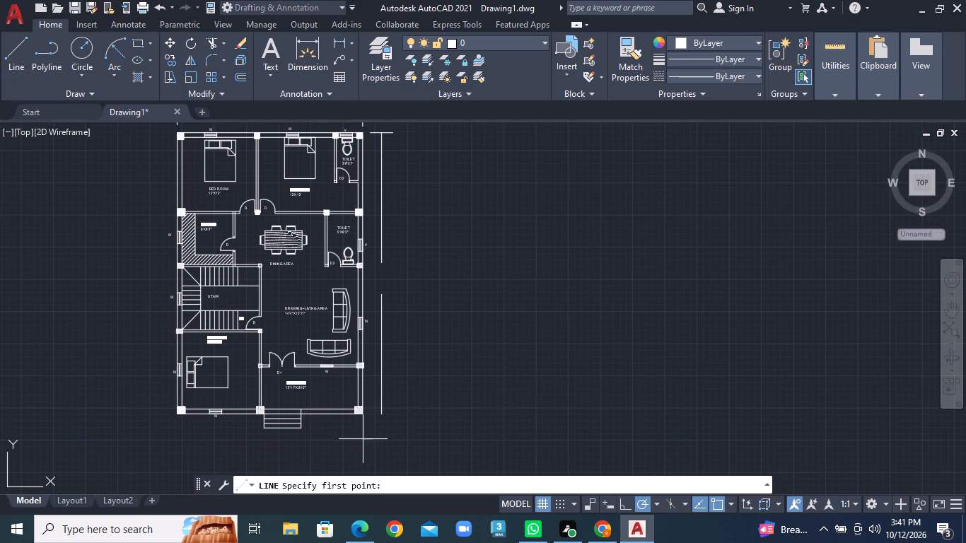
scroll(365, 405, "up", 3)
left_click(385, 394)
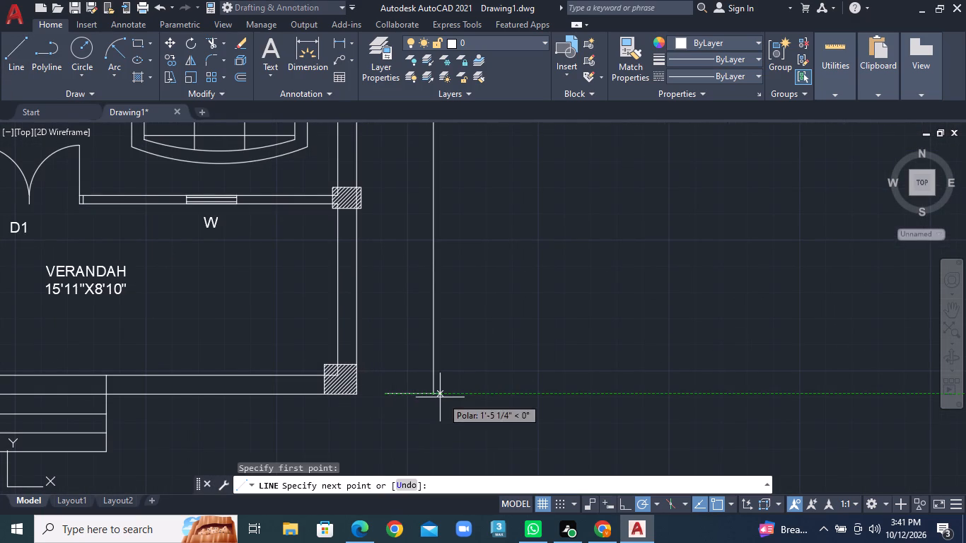
left_click(470, 397)
right_click(470, 397)
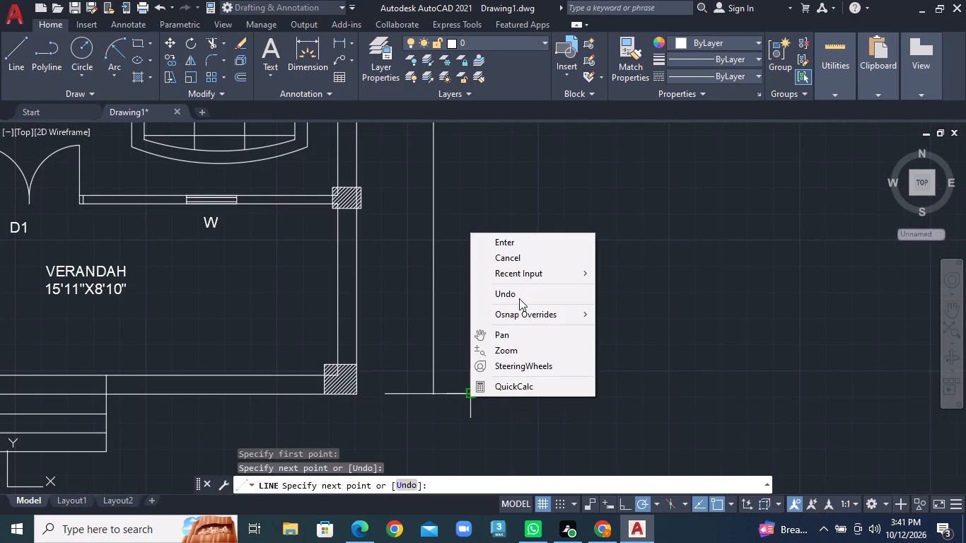
left_click(513, 242)
Draw a V-shaped arrowhead from two short slanted lines meeting at the vertical dimension line's lower end.
left_click(6, 47)
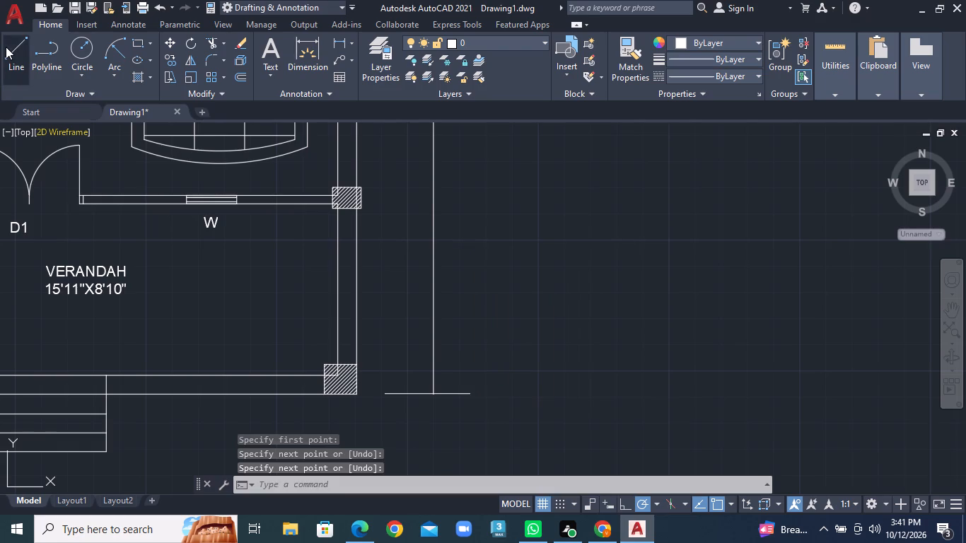
scroll(460, 395, "up", 2)
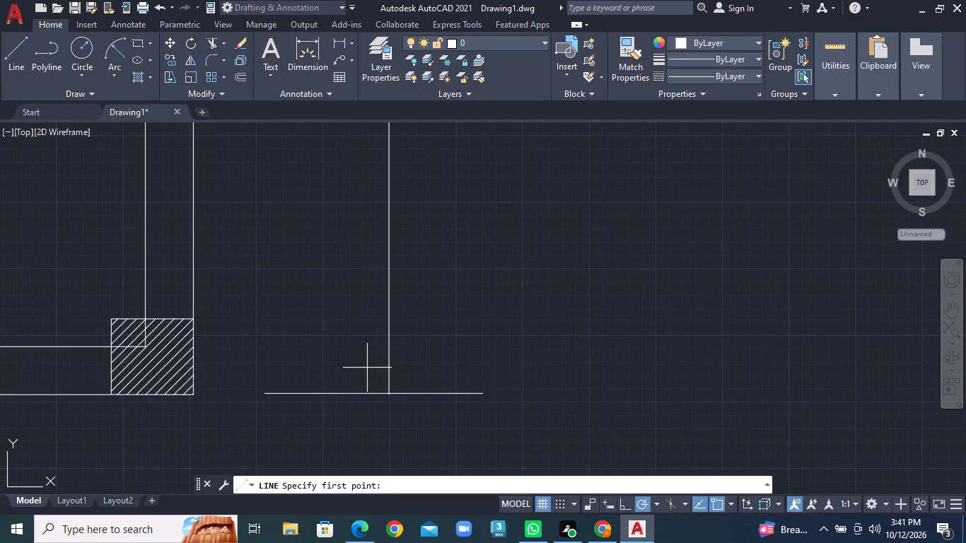
left_click(365, 363)
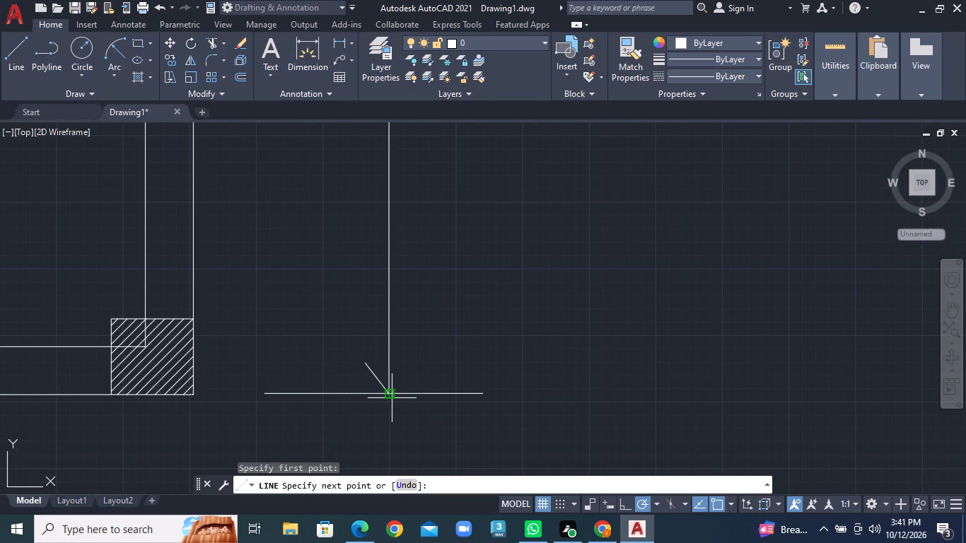
left_click(391, 397)
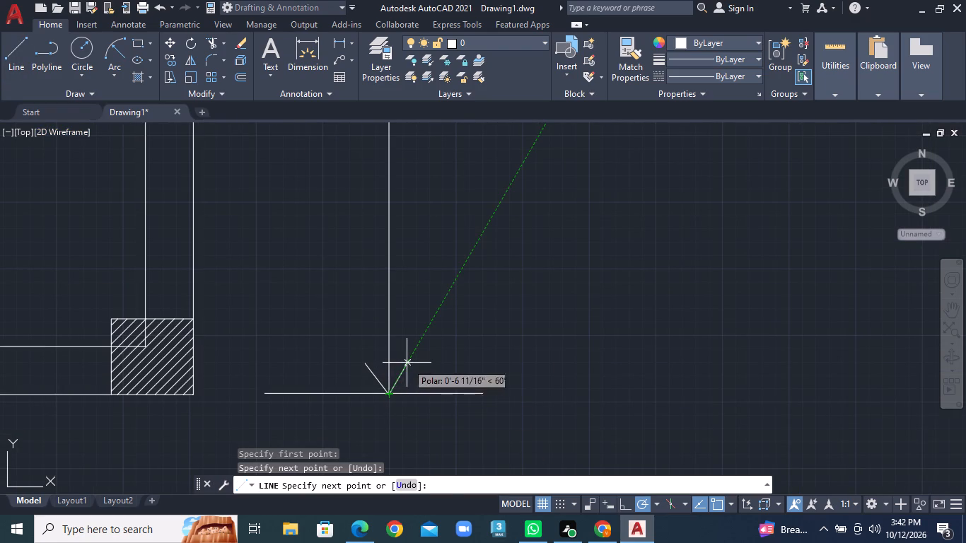
left_click(407, 363)
right_click(407, 363)
left_click(459, 192)
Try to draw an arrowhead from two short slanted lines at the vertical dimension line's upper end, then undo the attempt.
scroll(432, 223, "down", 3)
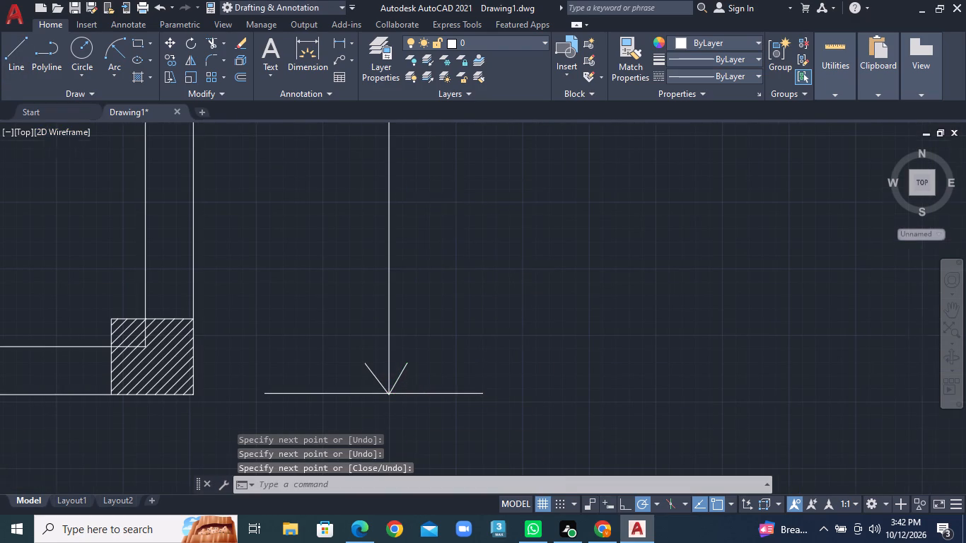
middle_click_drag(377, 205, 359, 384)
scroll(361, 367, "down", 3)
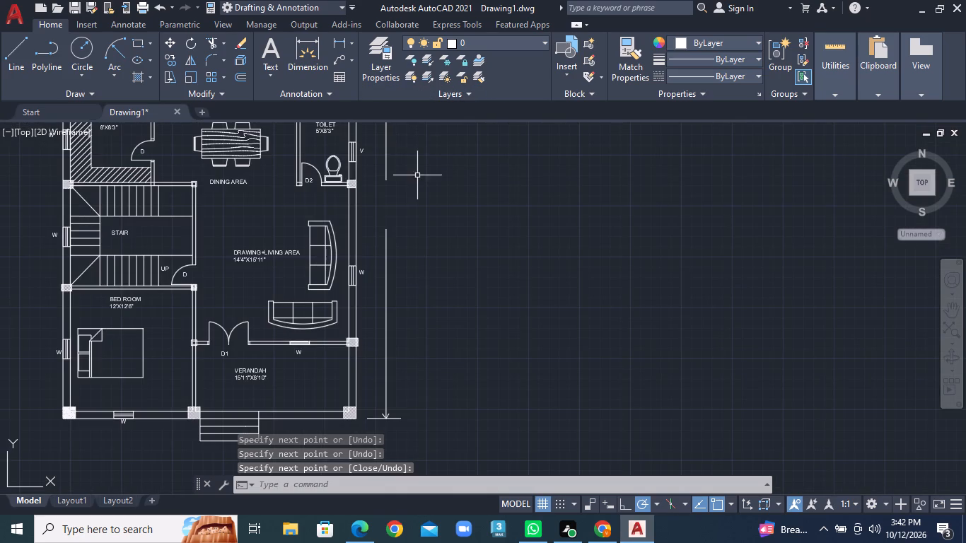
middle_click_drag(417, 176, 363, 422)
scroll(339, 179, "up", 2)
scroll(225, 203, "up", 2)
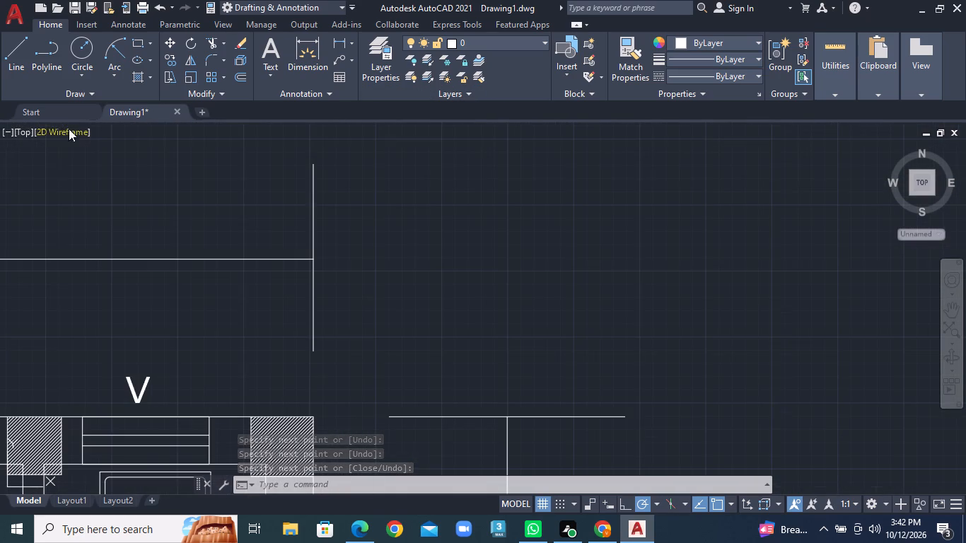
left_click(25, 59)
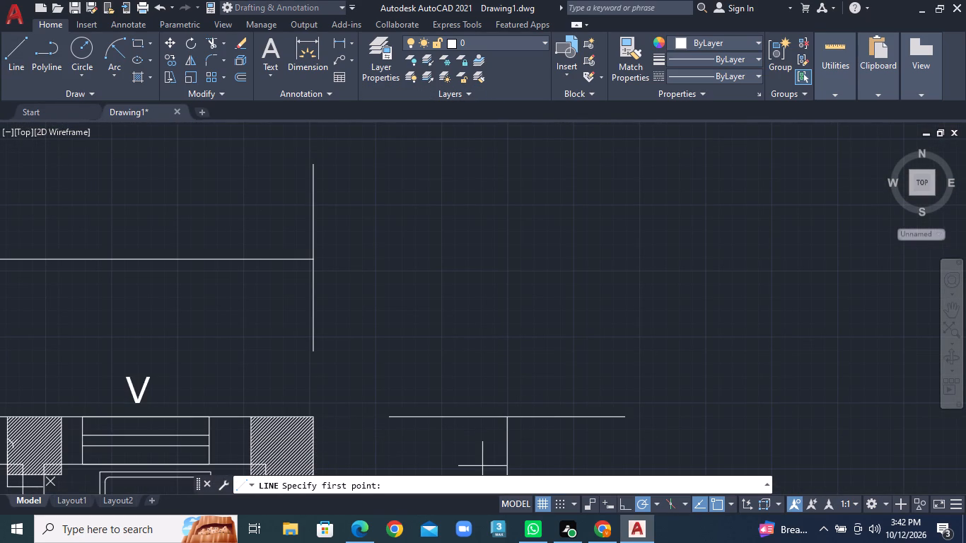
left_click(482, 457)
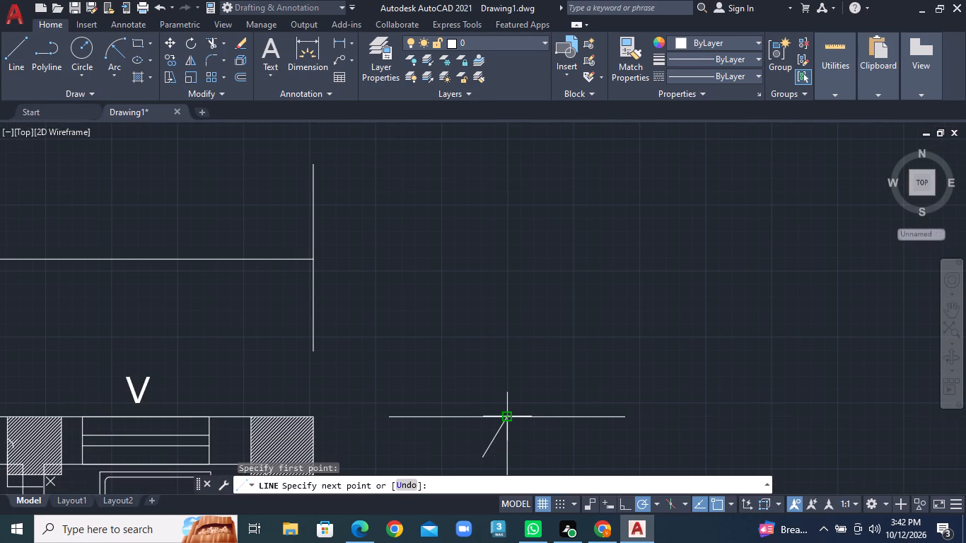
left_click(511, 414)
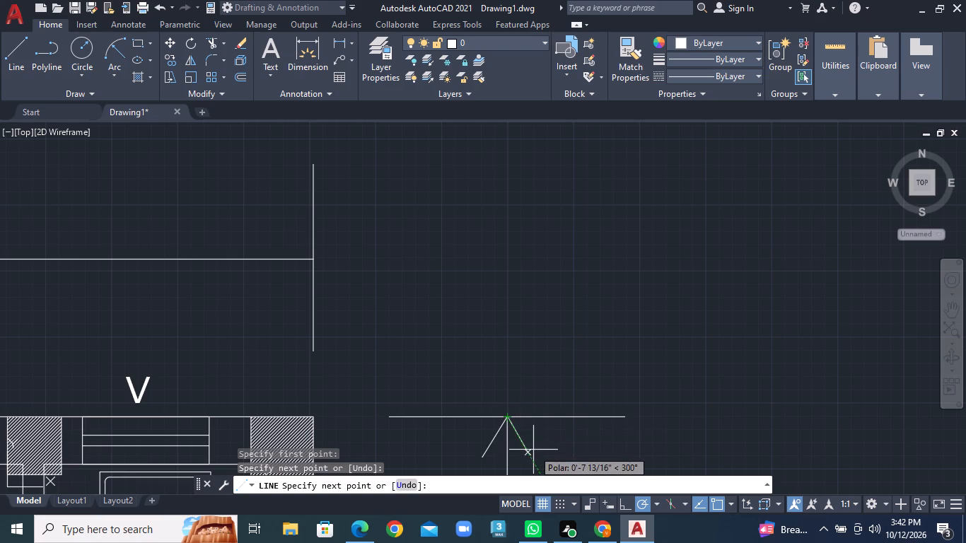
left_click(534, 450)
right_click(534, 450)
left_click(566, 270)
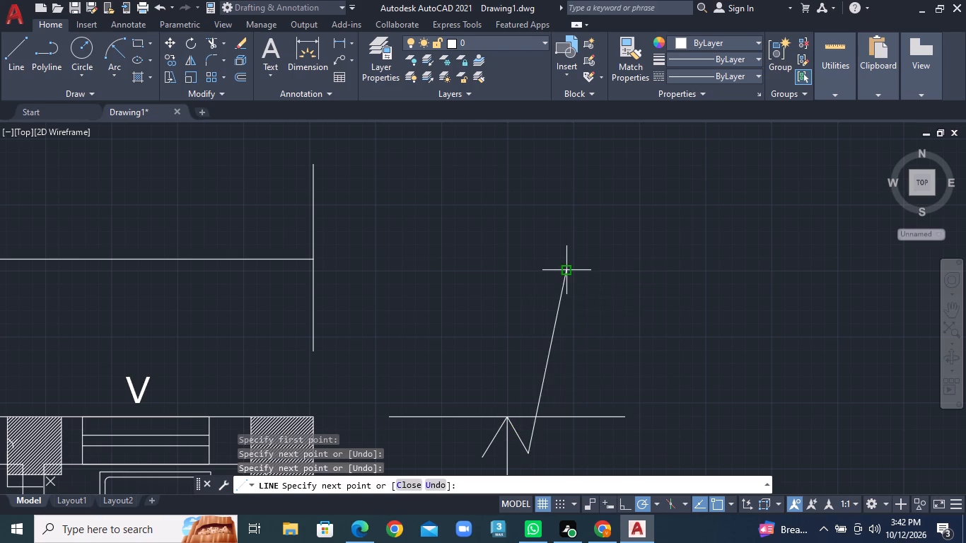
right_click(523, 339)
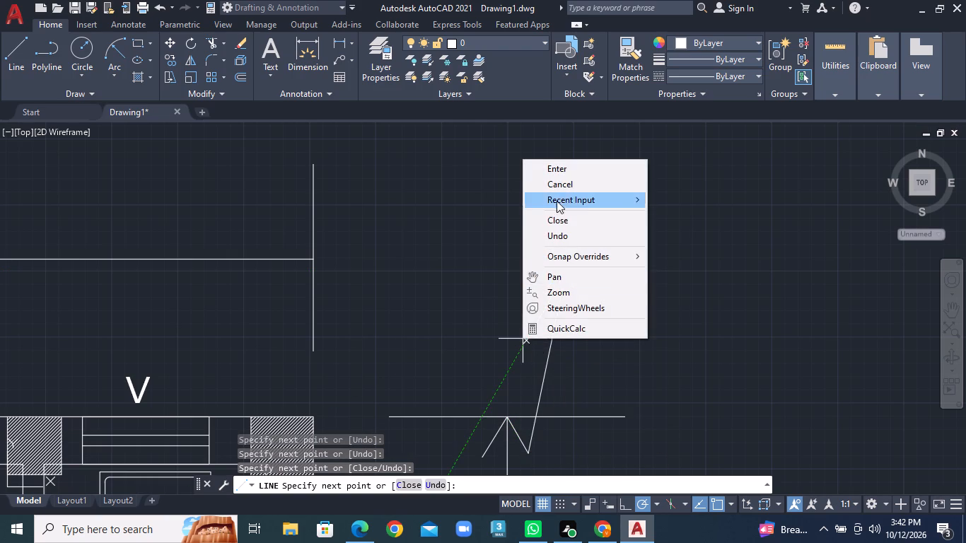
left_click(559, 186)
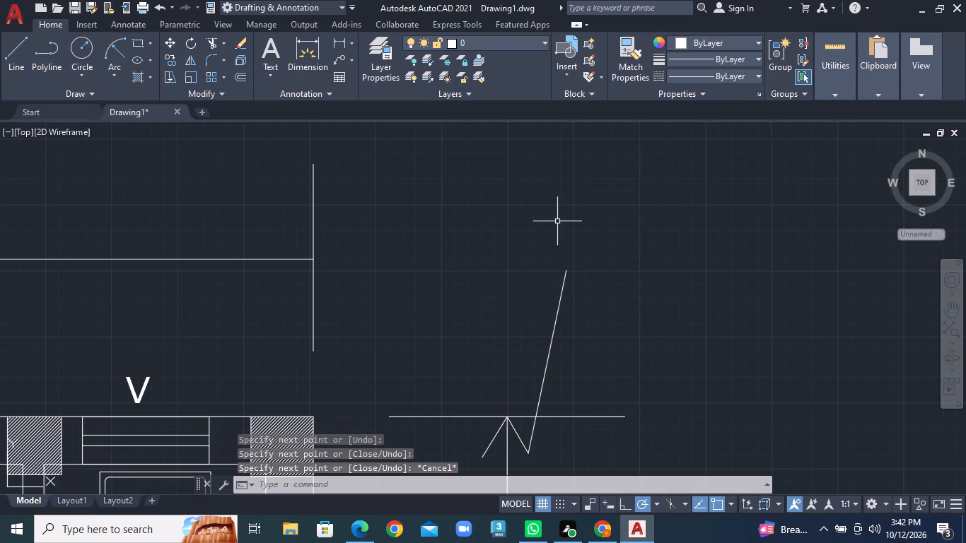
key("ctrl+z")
Draw an upward-pointing arrowhead from two short slanted lines meeting at the vertical dimension line's upper end.
left_click(6, 51)
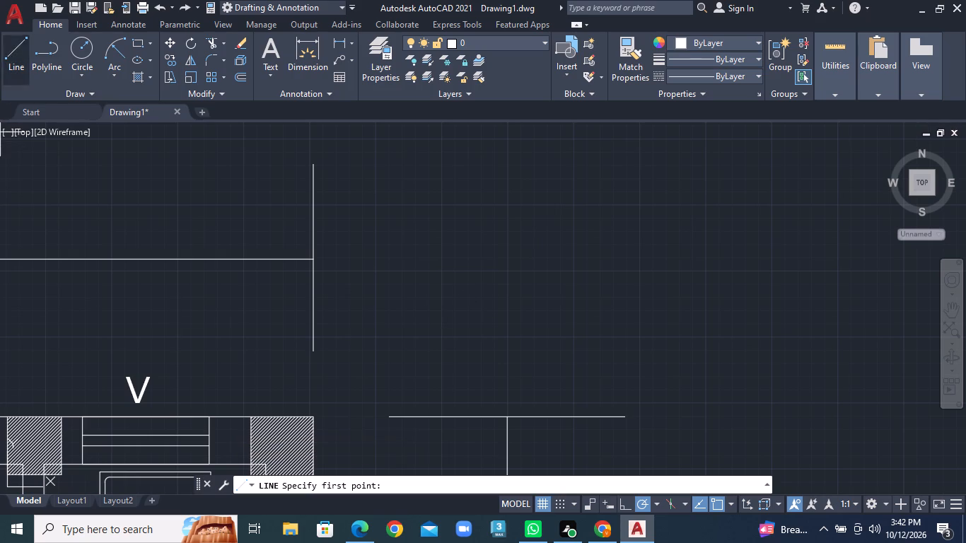
left_click(485, 462)
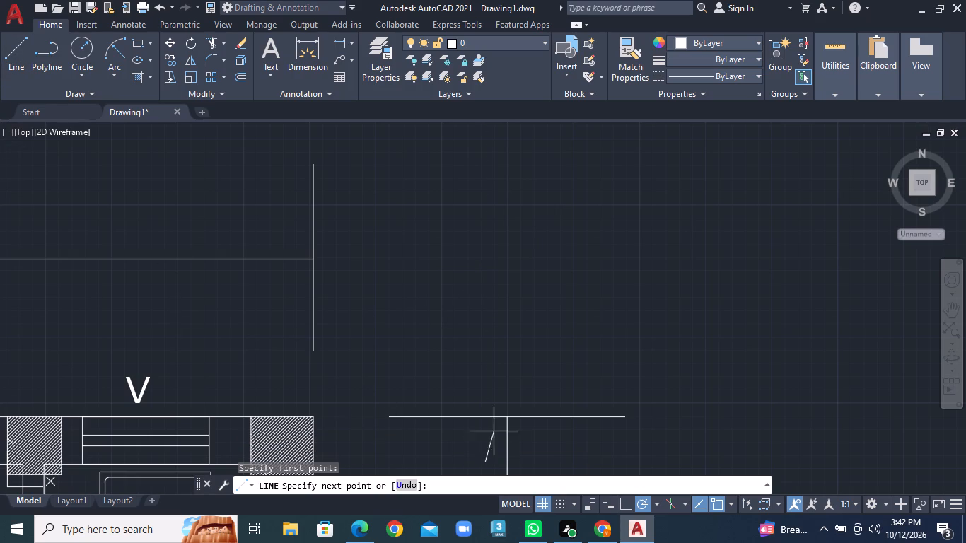
left_click(506, 420)
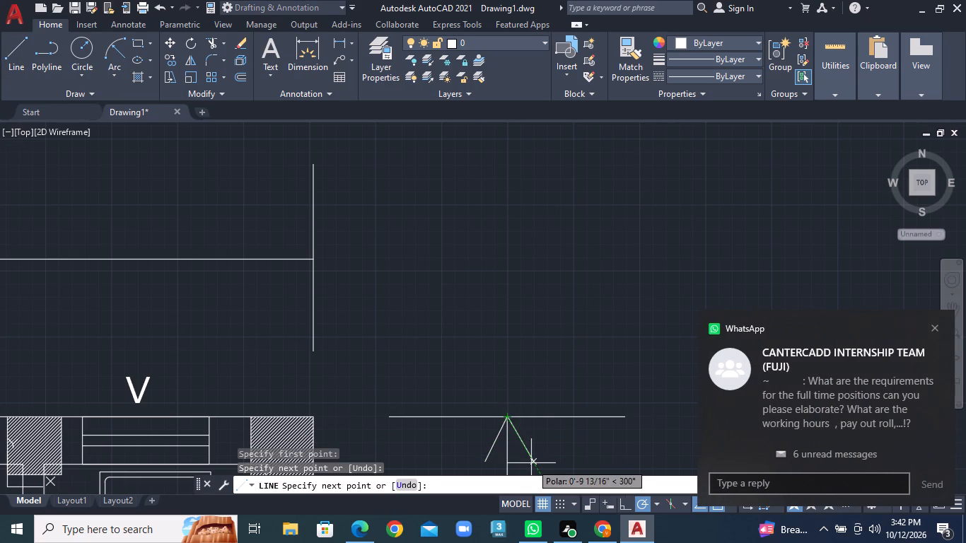
left_click(531, 463)
right_click(531, 463)
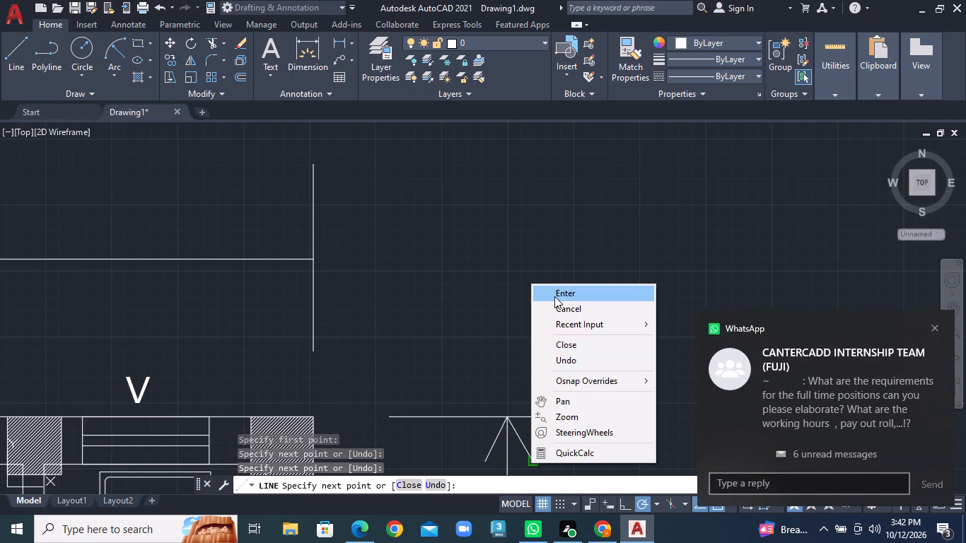
left_click(555, 295)
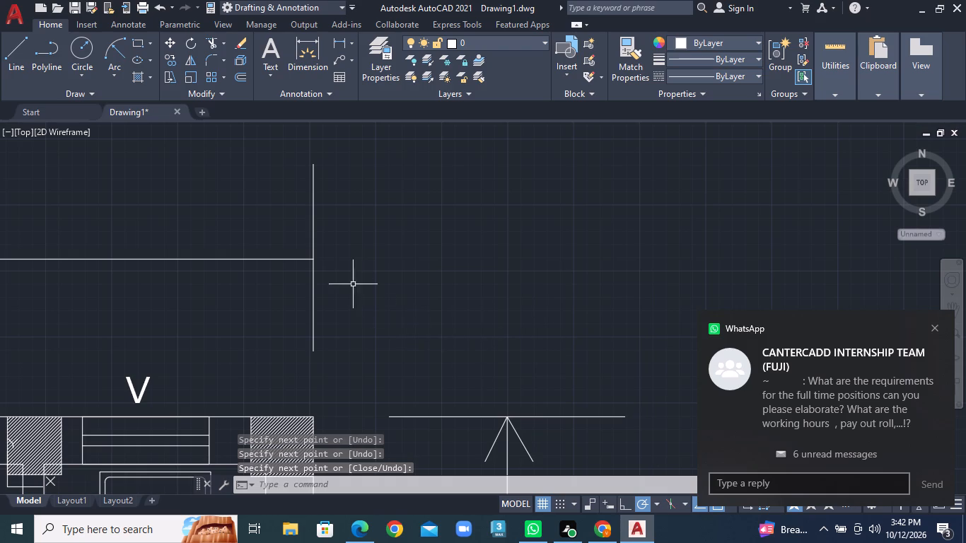
Draw an arrowhead from two short slanted lines meeting at the right end of the top horizontal dimension line.
left_click(16, 49)
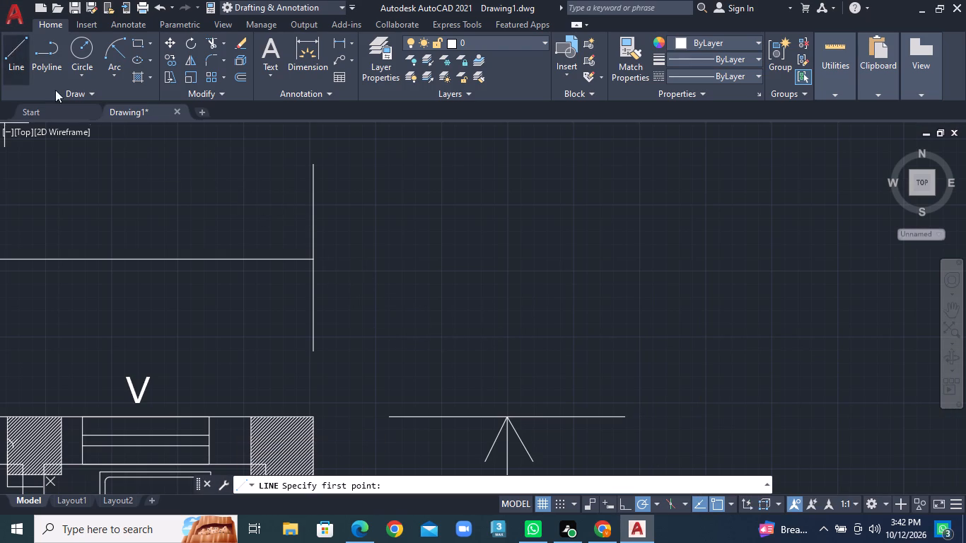
left_click(264, 238)
left_click(314, 255)
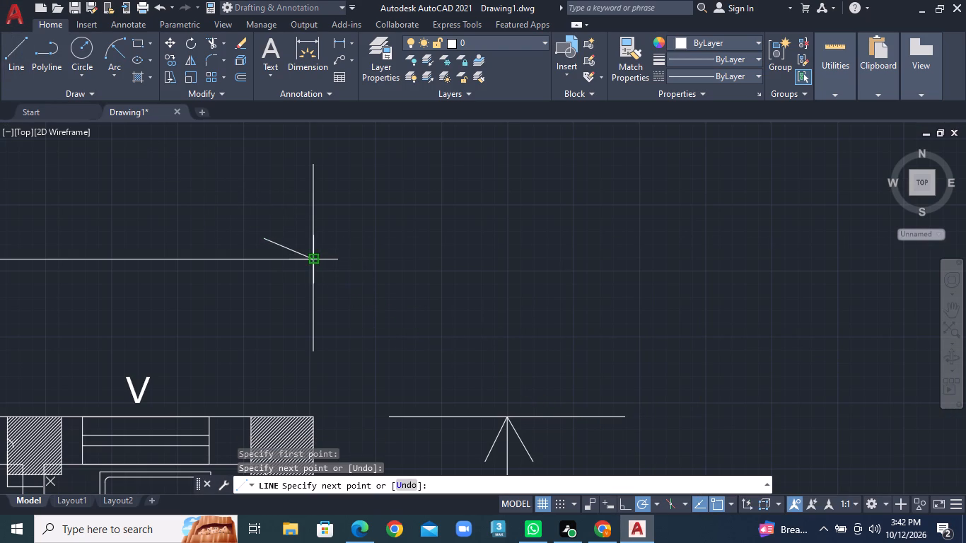
left_click(269, 276)
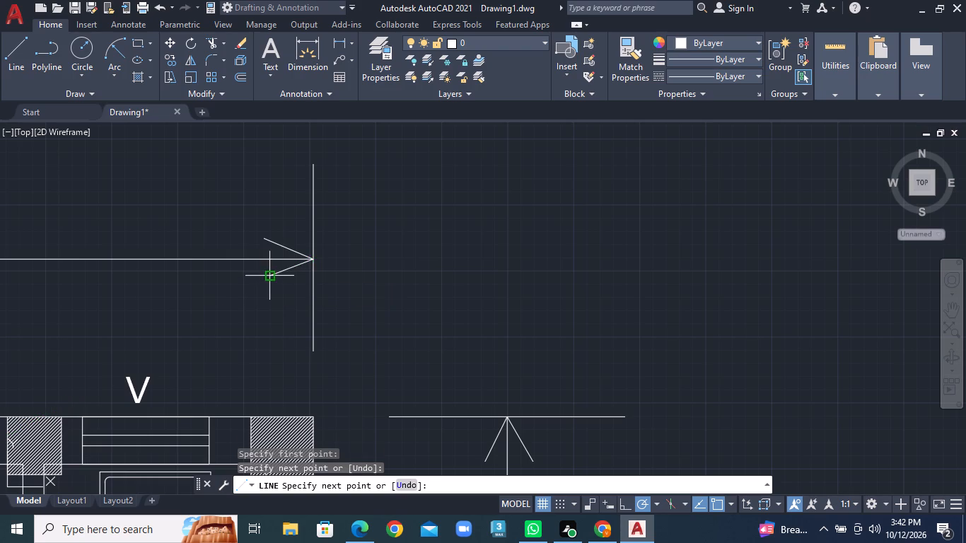
right_click(269, 276)
left_click(292, 282)
Draw an arrowhead from two short slanted lines meeting at the left end of the top horizontal dimension line.
scroll(360, 315, "down", 3)
middle_click_drag(180, 325, 330, 321)
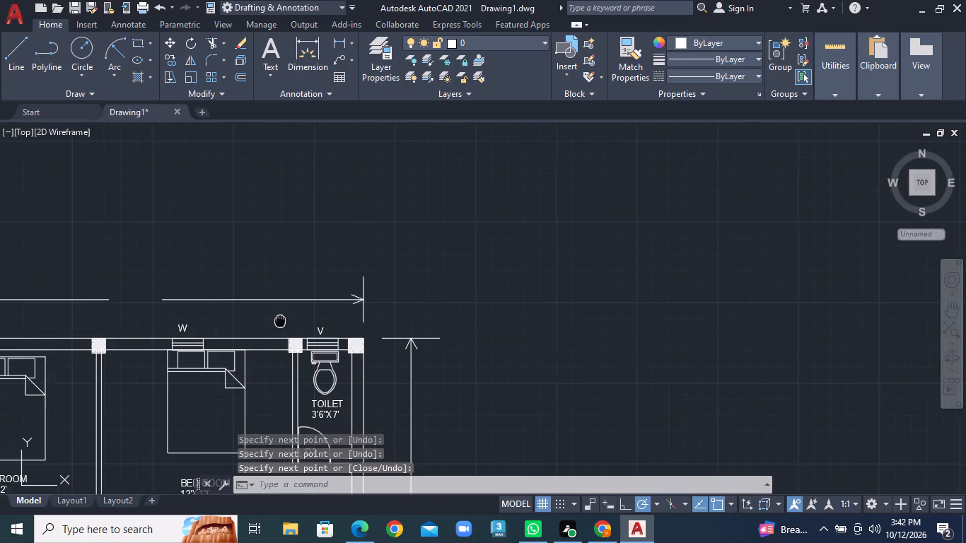
middle_click_drag(330, 321, 537, 315)
left_click(18, 53)
scroll(281, 257, "up", 2)
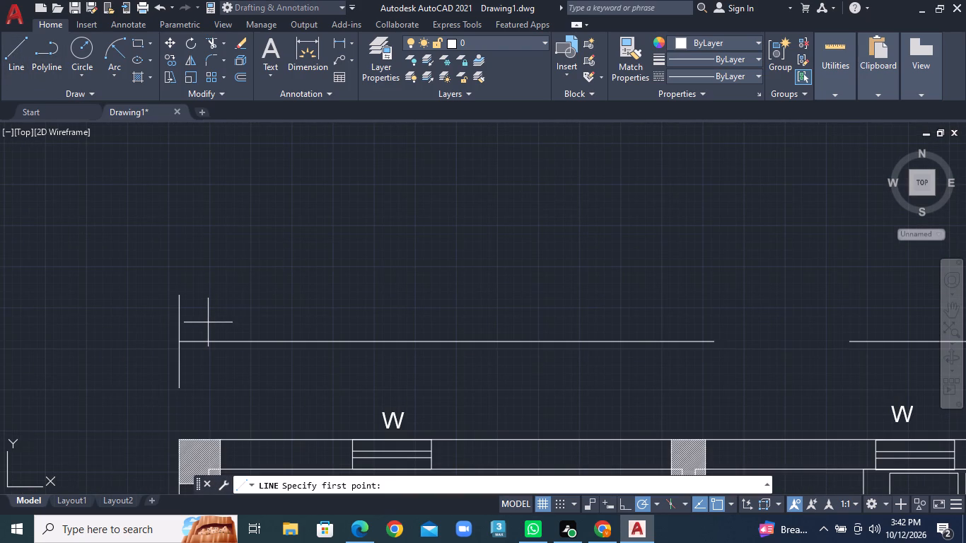
left_click(208, 322)
left_click(176, 344)
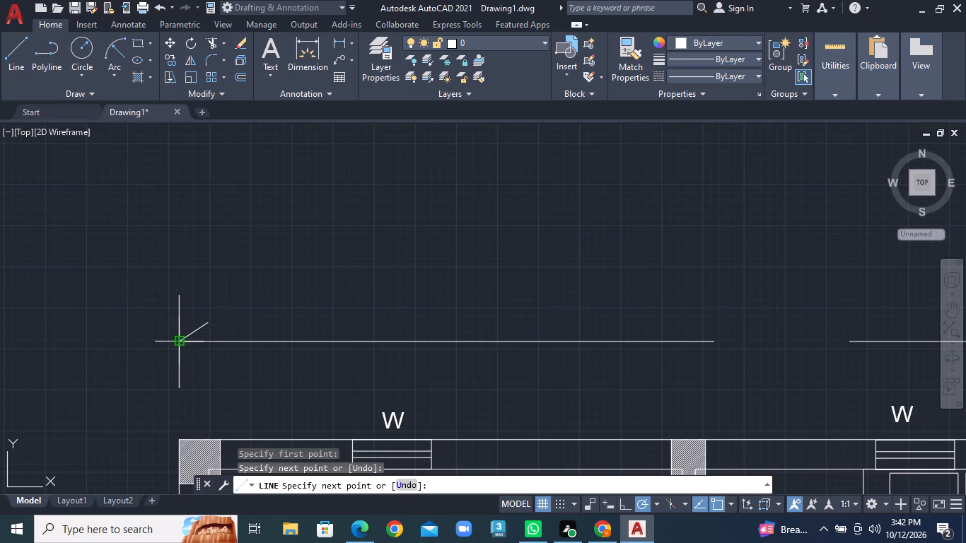
left_click(205, 362)
right_click(205, 362)
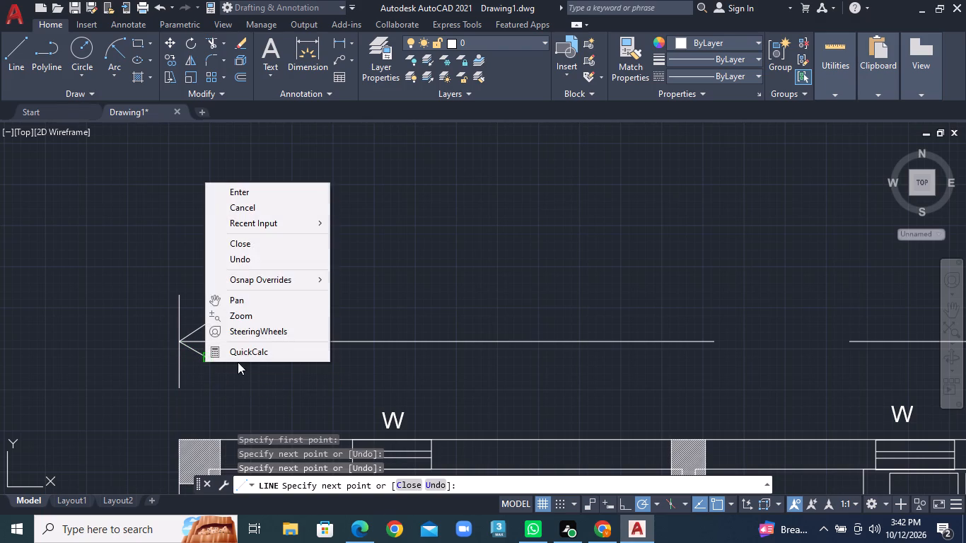
left_click(249, 194)
Add the multiline text 30'-0" in the gap of the top horizontal dimension line.
scroll(387, 280, "down", 1)
middle_click_drag(535, 311, 483, 320)
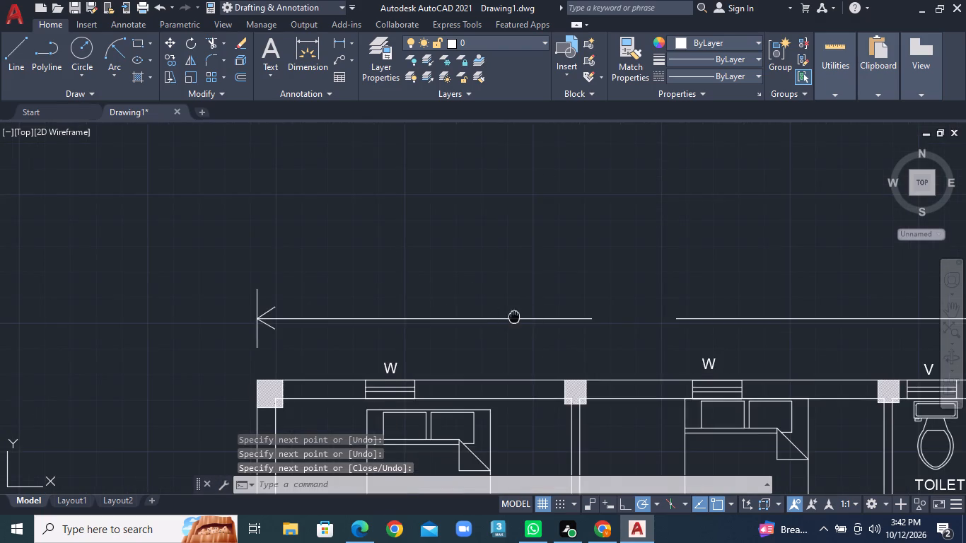
middle_click_drag(483, 320, 129, 296)
type("MT")
key("Return")
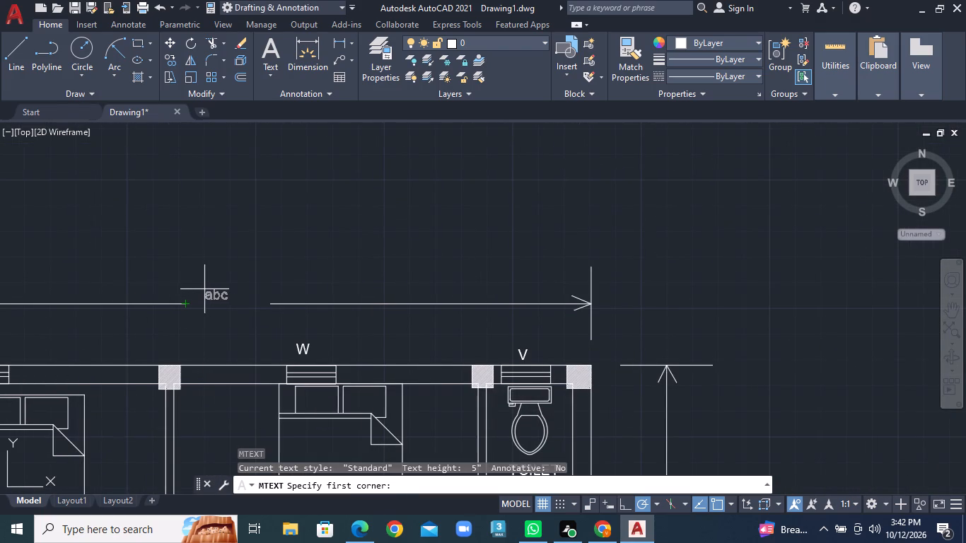
left_click(202, 289)
left_click(254, 315)
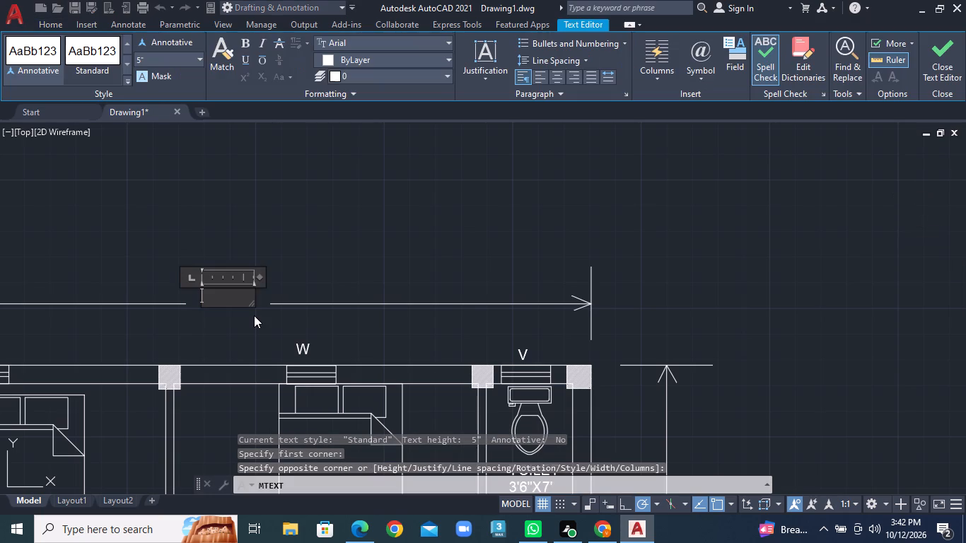
type("30'")
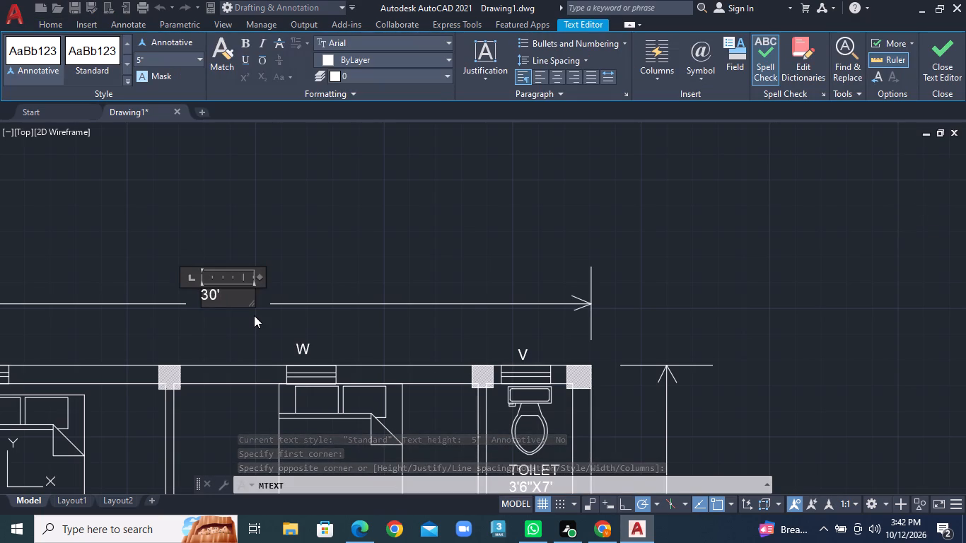
type("-0\"")
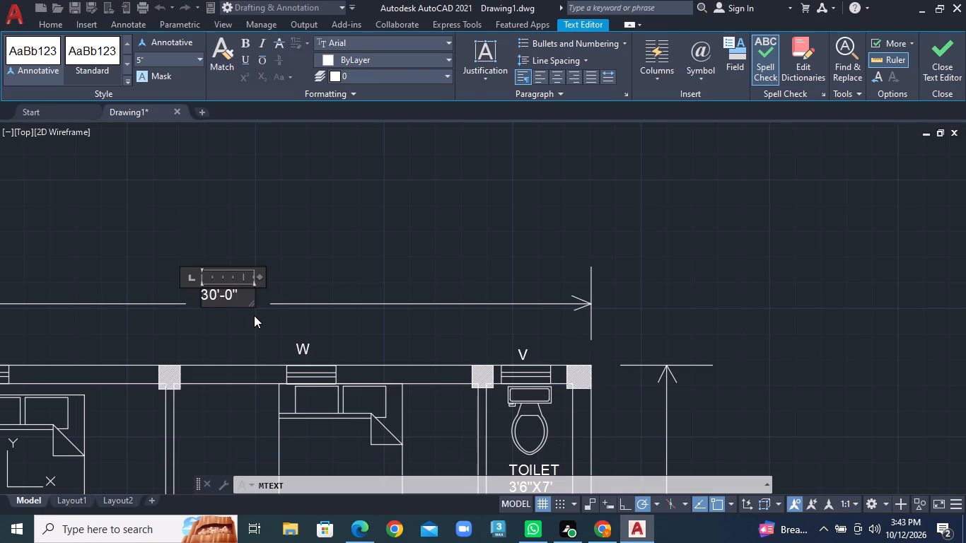
left_click(289, 263)
Add the multiline text 45'-6" beside the gap of the vertical dimension line, outside the right outer wall.
scroll(320, 293, "down", 2)
middle_click_drag(431, 408, 355, 284)
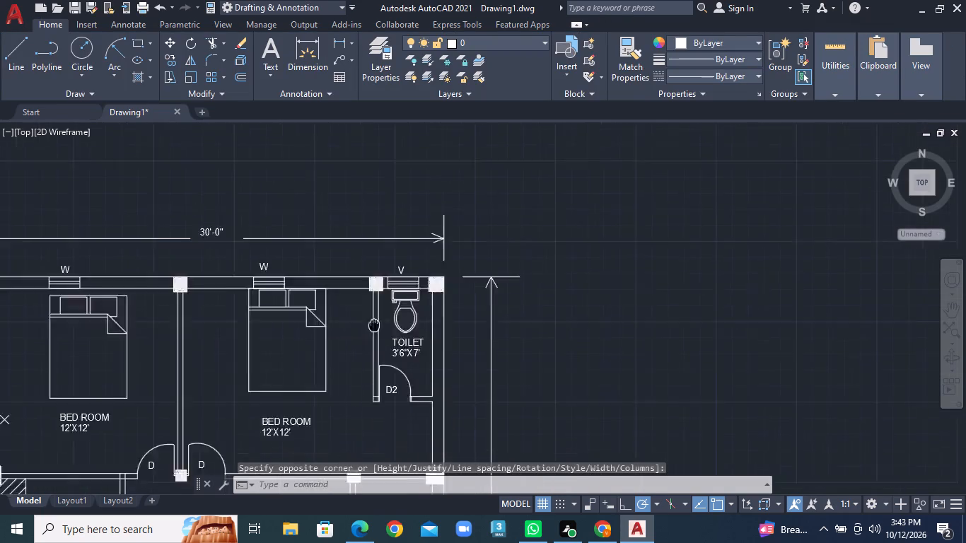
middle_click_drag(355, 284, 310, 203)
middle_click_drag(489, 440, 416, 240)
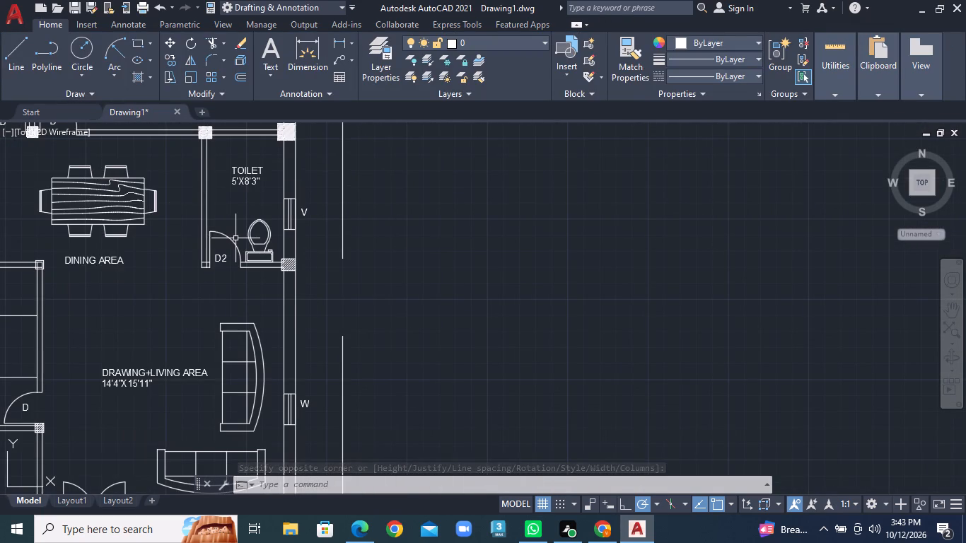
right_click(410, 310)
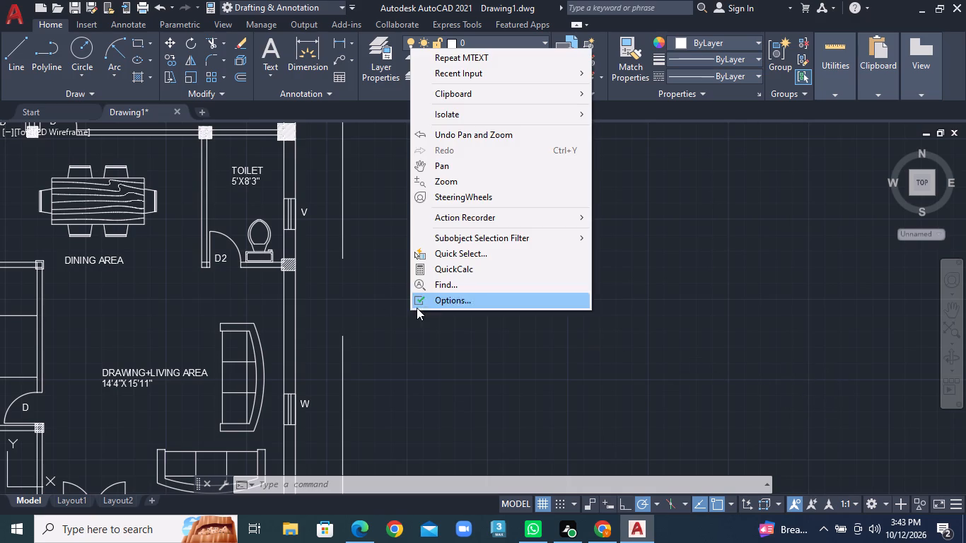
left_click(478, 56)
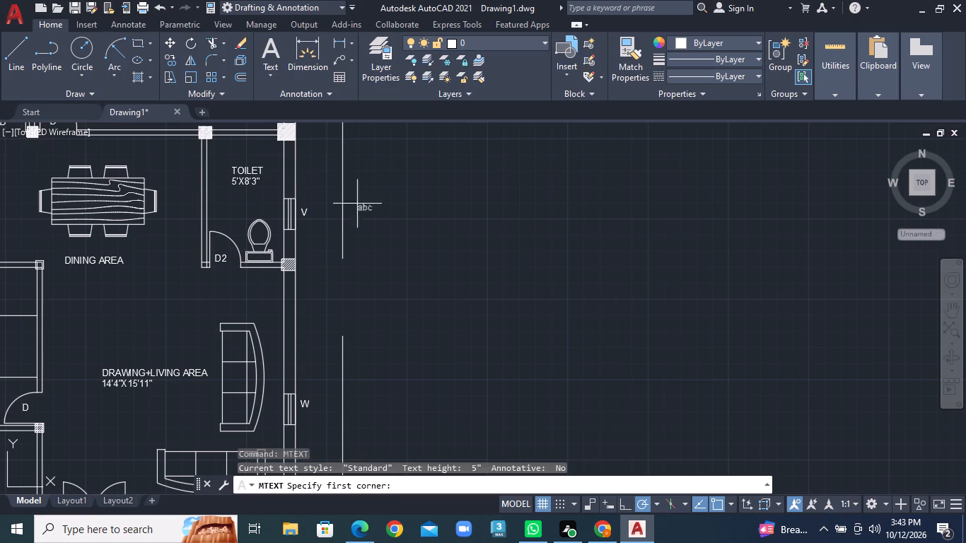
left_click(315, 282)
left_click(402, 327)
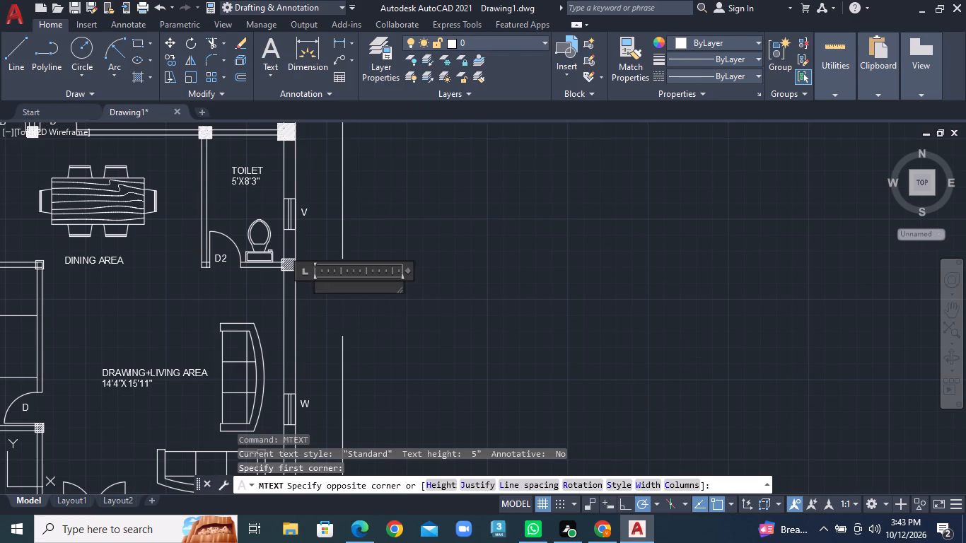
type("45'")
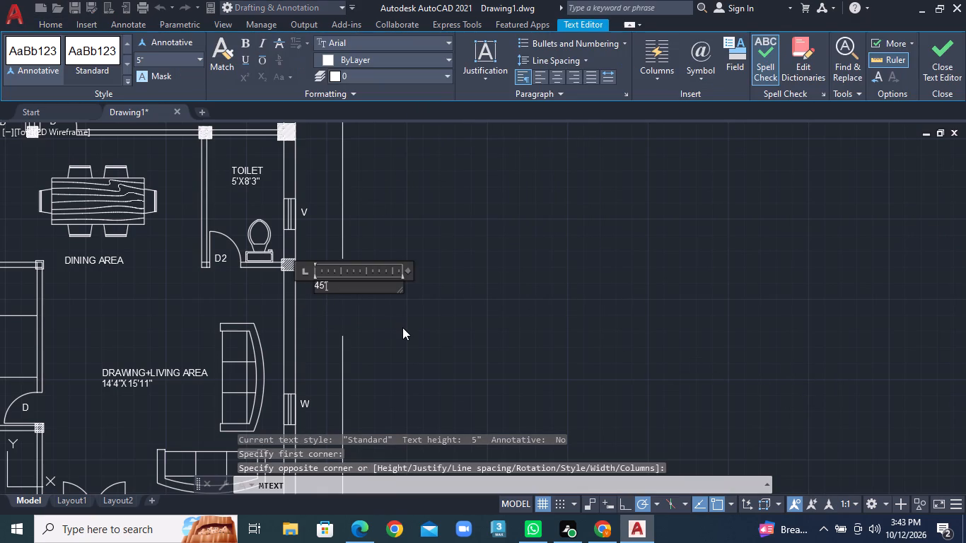
type("-6\"")
left_click(402, 327)
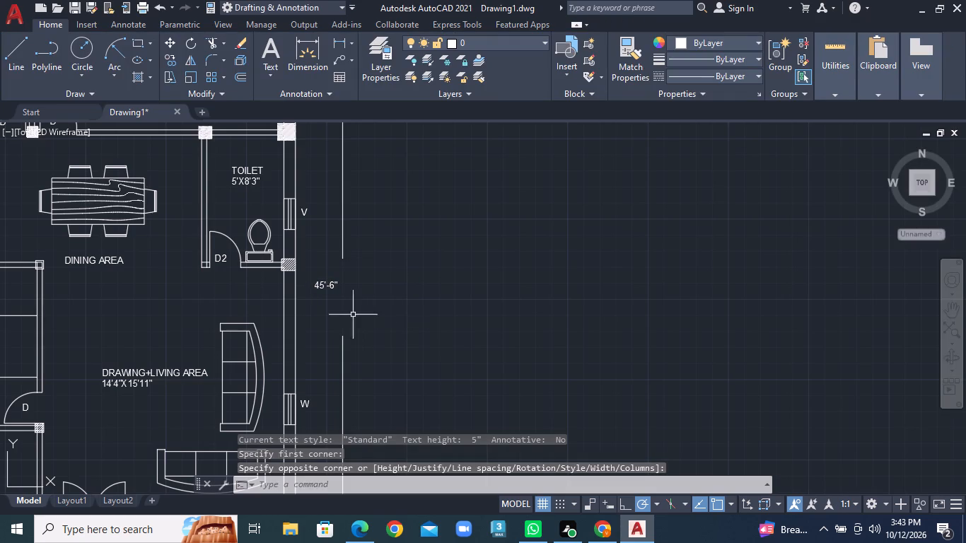
Move the 45'-6" text to the right into the gap of the vertical dimension line, centred on the line.
scroll(339, 293, "up", 1)
left_click(320, 279)
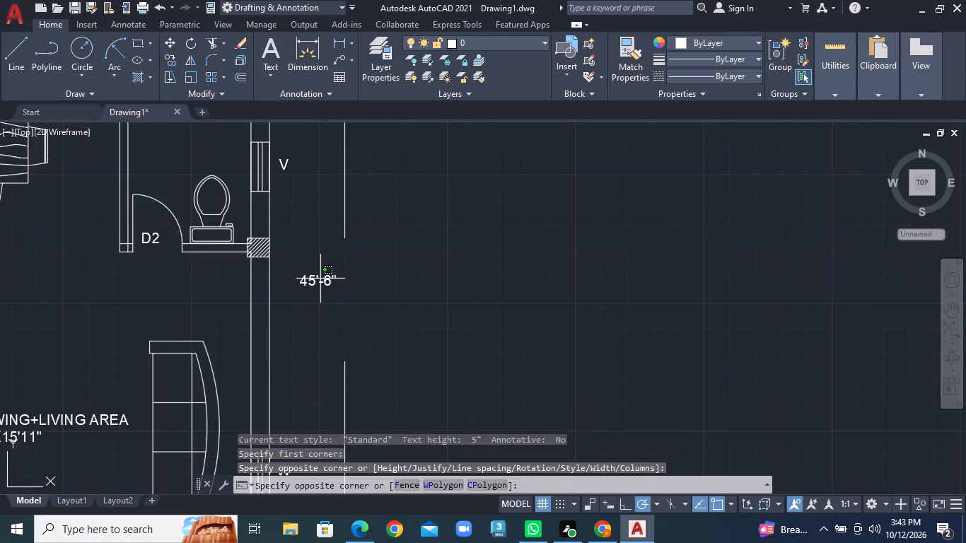
left_click(296, 279)
right_click(309, 279)
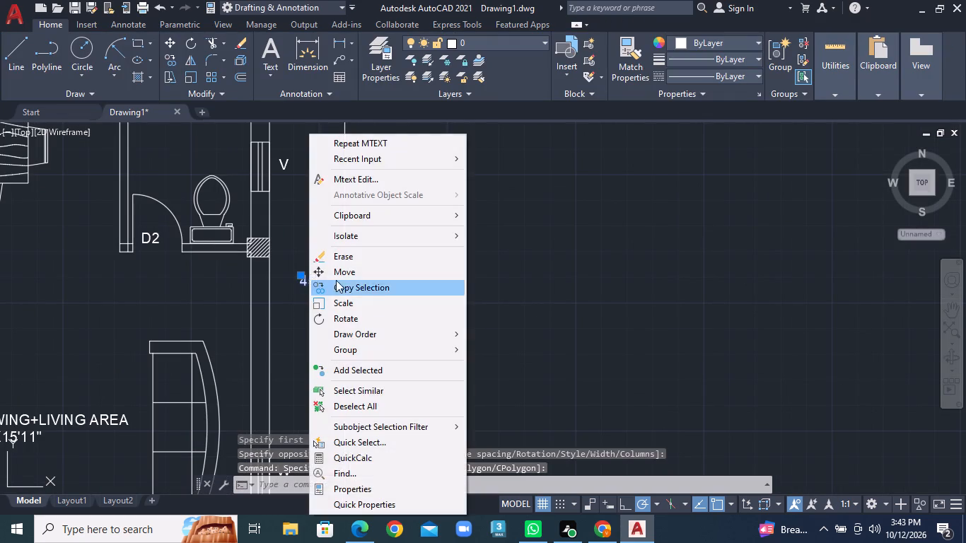
left_click(341, 273)
left_click(314, 281)
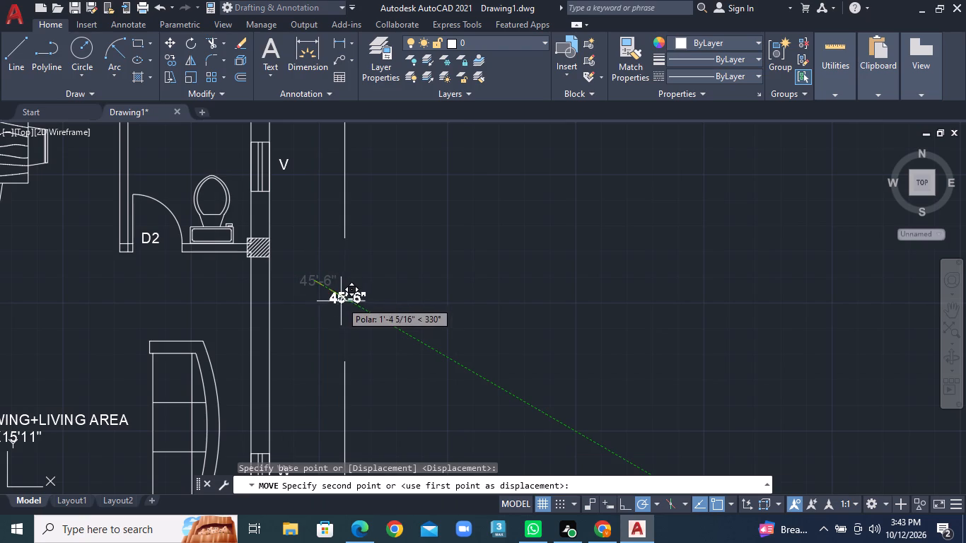
left_click(336, 301)
Draw two short vertical lines extending the upper and lower parts of the vertical dimension line to just above and below the 45'-6" text.
left_click(5, 59)
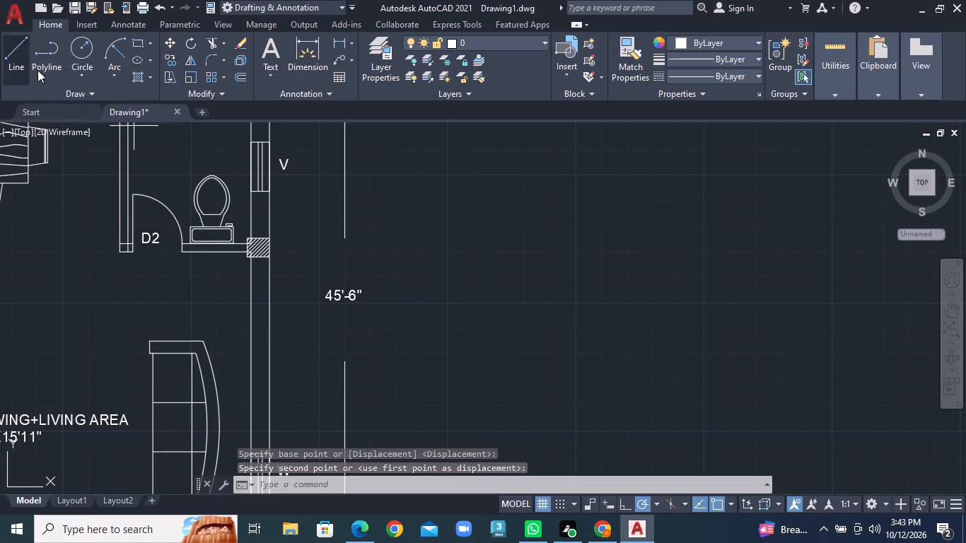
left_click(342, 235)
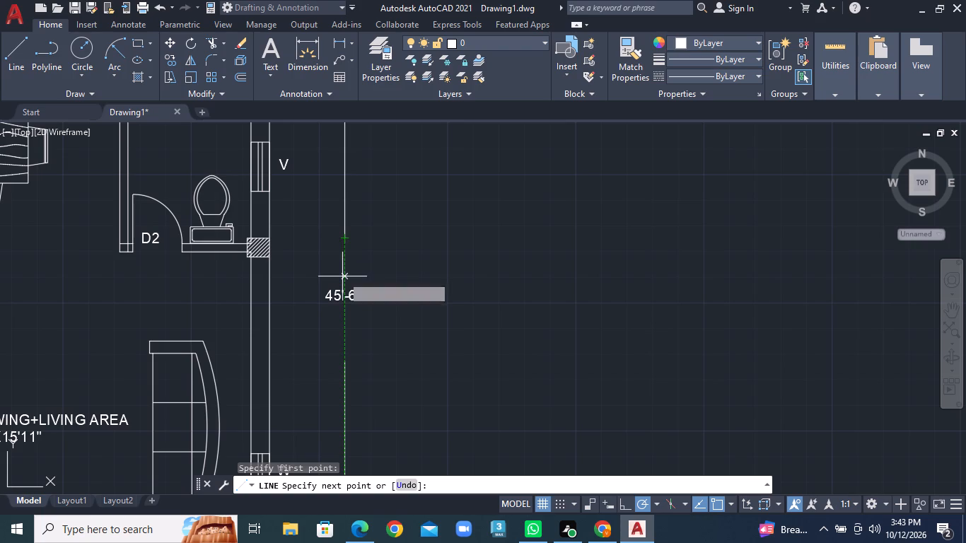
left_click(342, 281)
right_click(342, 281)
left_click(363, 286)
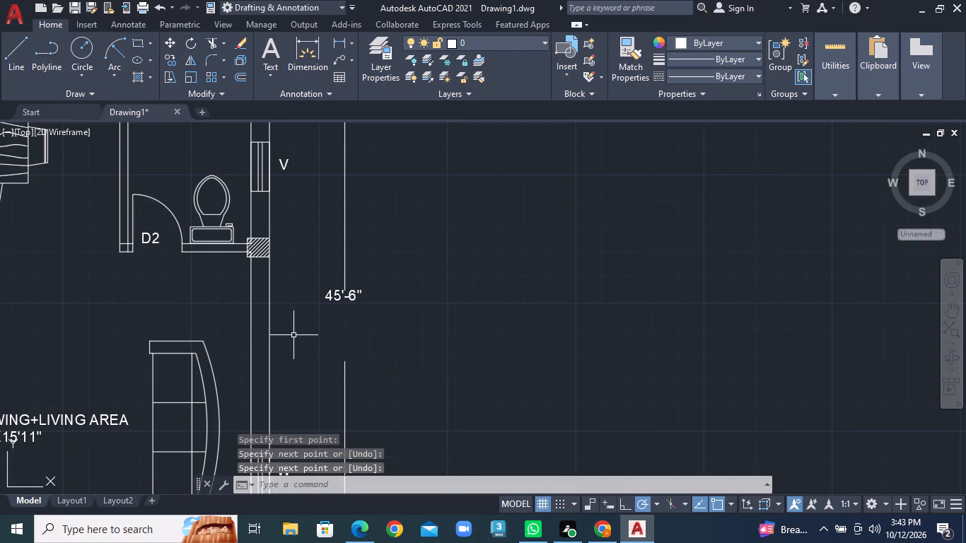
left_click(15, 57)
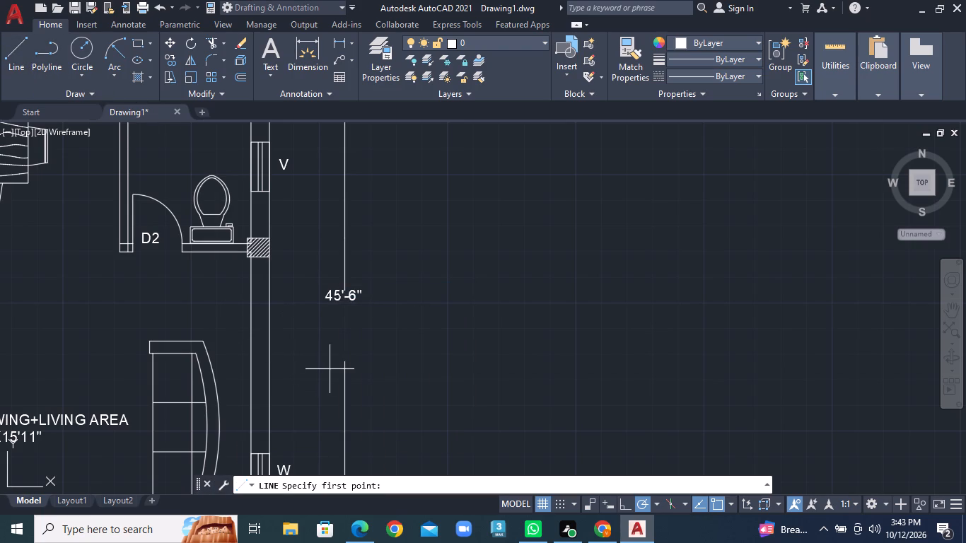
left_click(344, 366)
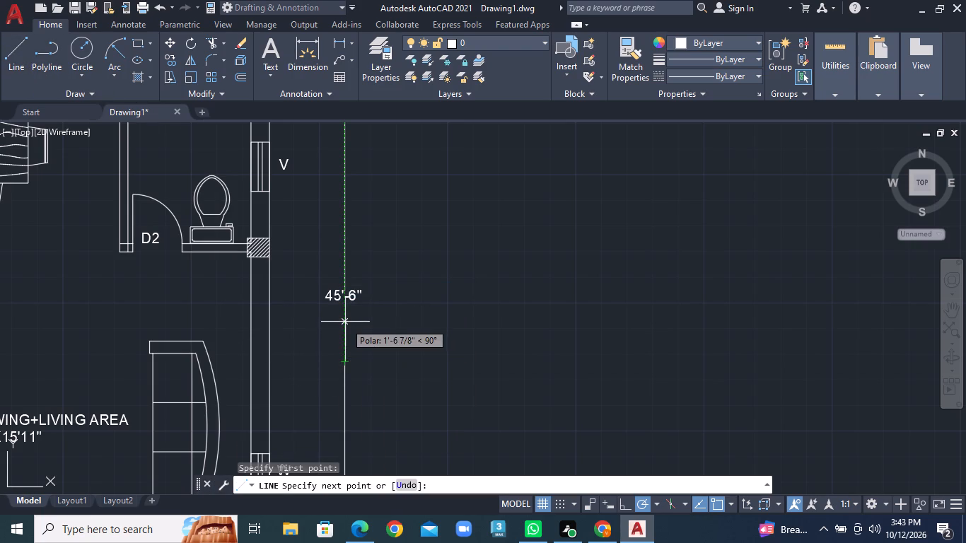
left_click(345, 317)
right_click(345, 317)
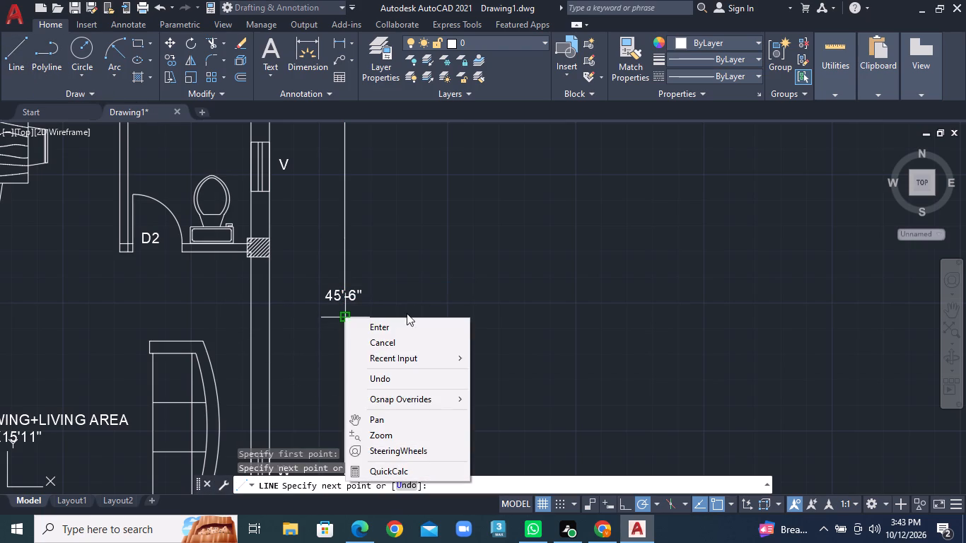
left_click(405, 323)
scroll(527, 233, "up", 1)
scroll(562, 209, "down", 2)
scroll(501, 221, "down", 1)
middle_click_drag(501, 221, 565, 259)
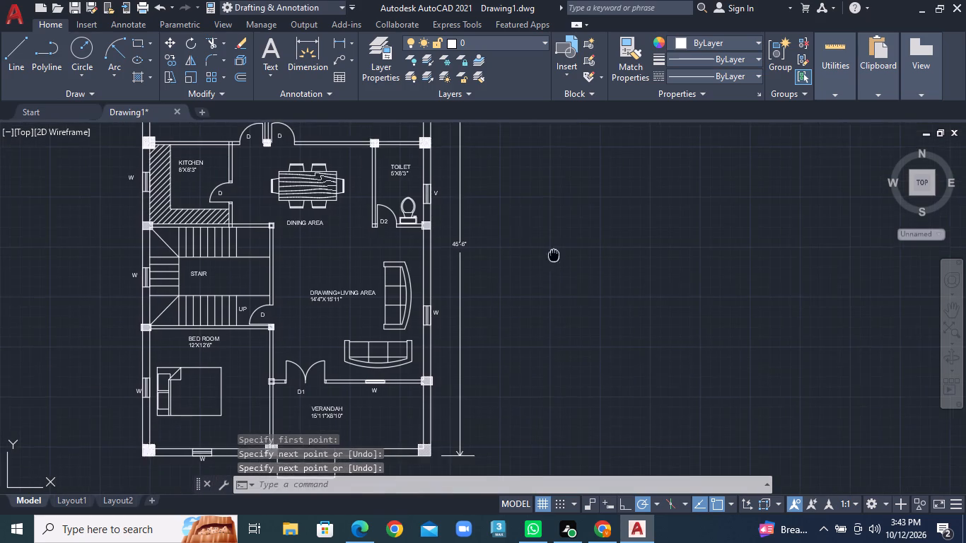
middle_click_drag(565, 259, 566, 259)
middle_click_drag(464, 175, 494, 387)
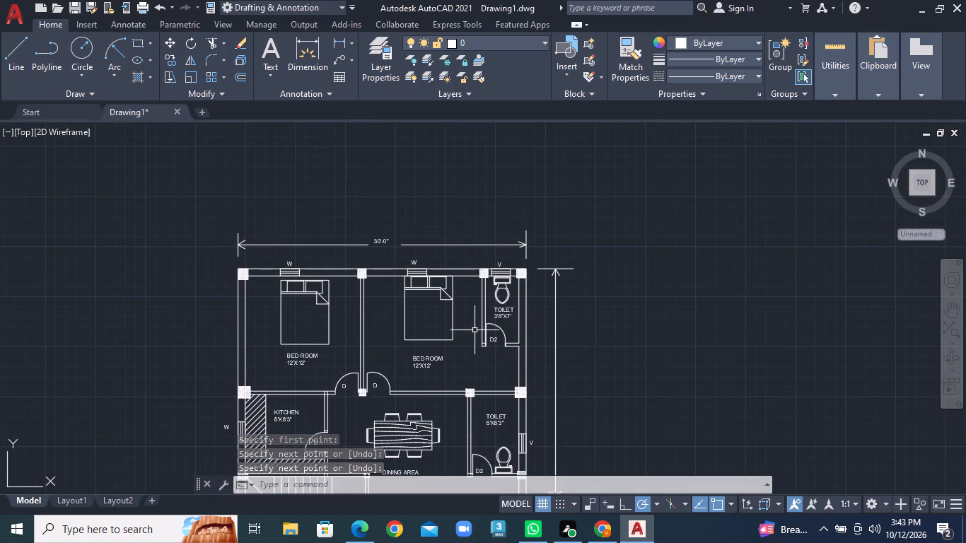
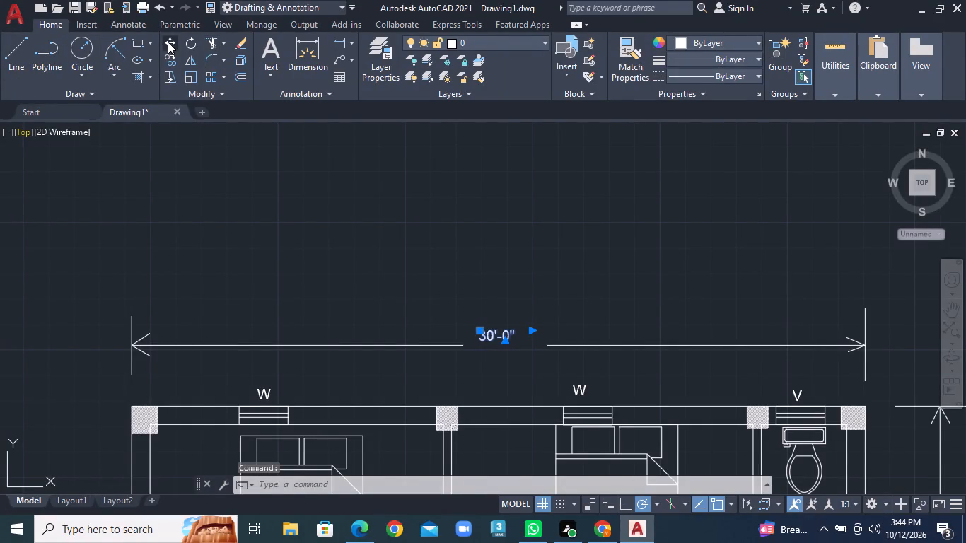
Move the 30'-0" text slightly down into the gap so it is aligned with the horizontal dimension line.
left_click(168, 42)
left_click(488, 335)
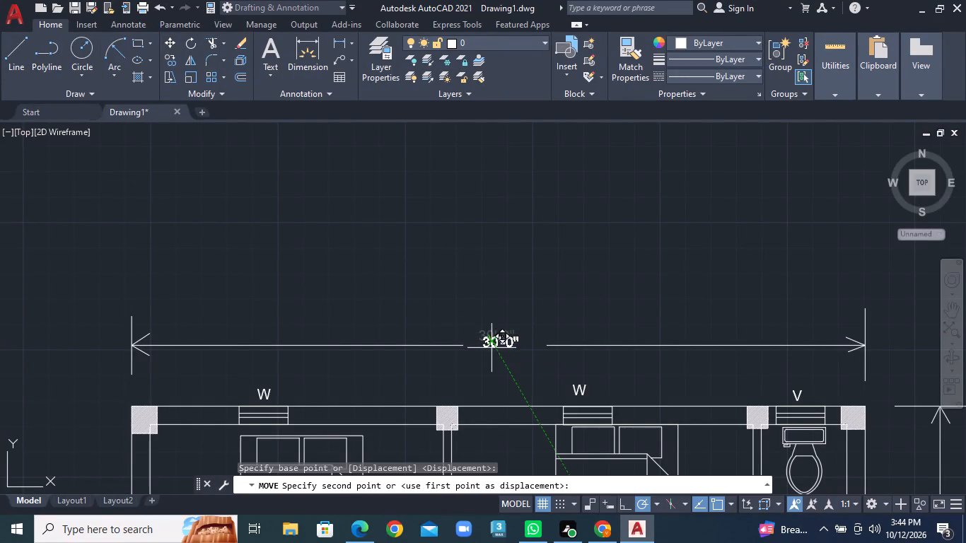
left_click(500, 348)
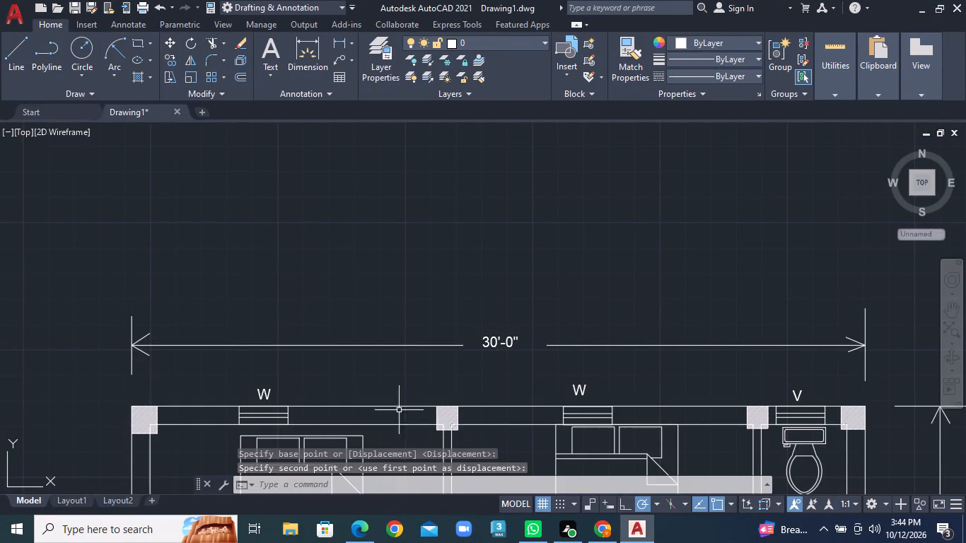
Draw a 2' by 2' bedside table with lines from the top right corner of the bed in the upper-left bedroom.
middle_click_drag(478, 453, 383, 349)
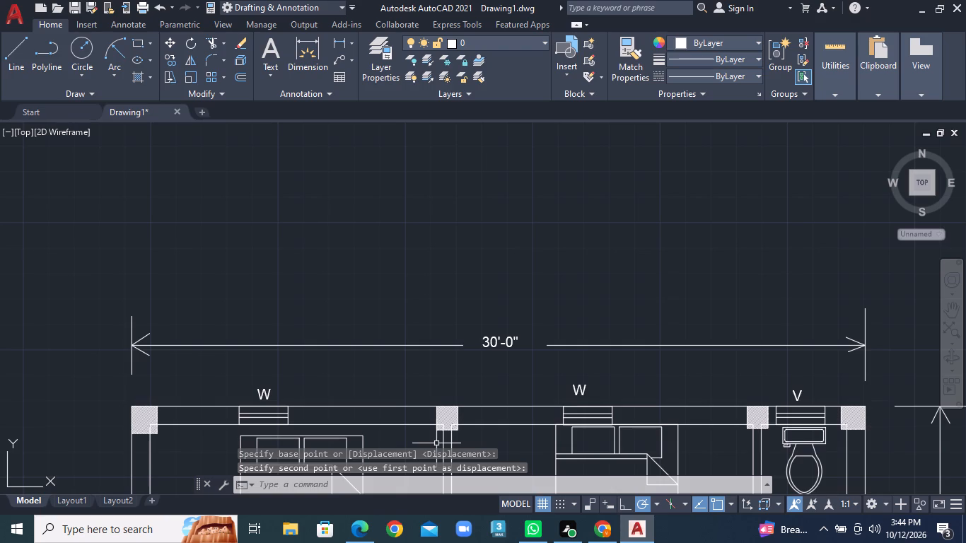
middle_click_drag(383, 349, 337, 332)
middle_click_drag(389, 321, 249, 211)
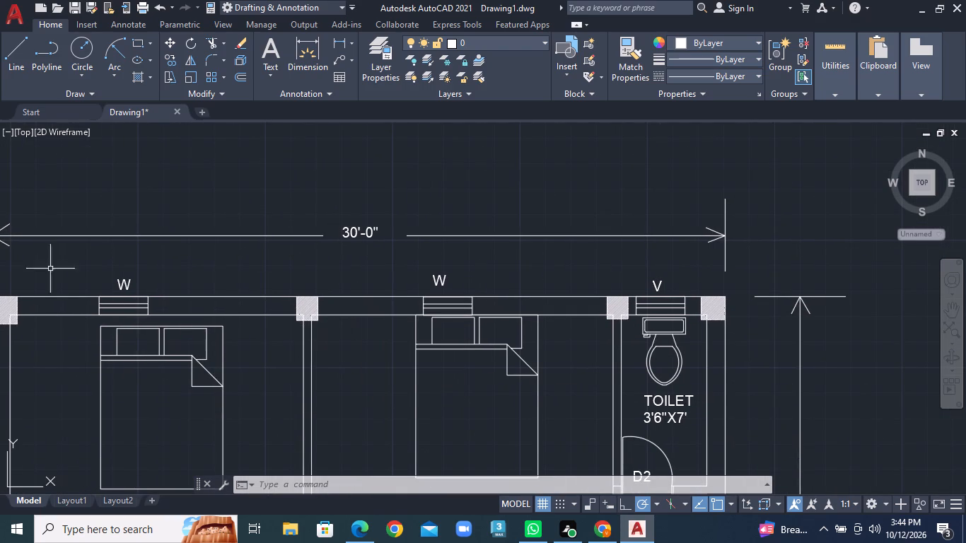
left_click(5, 47)
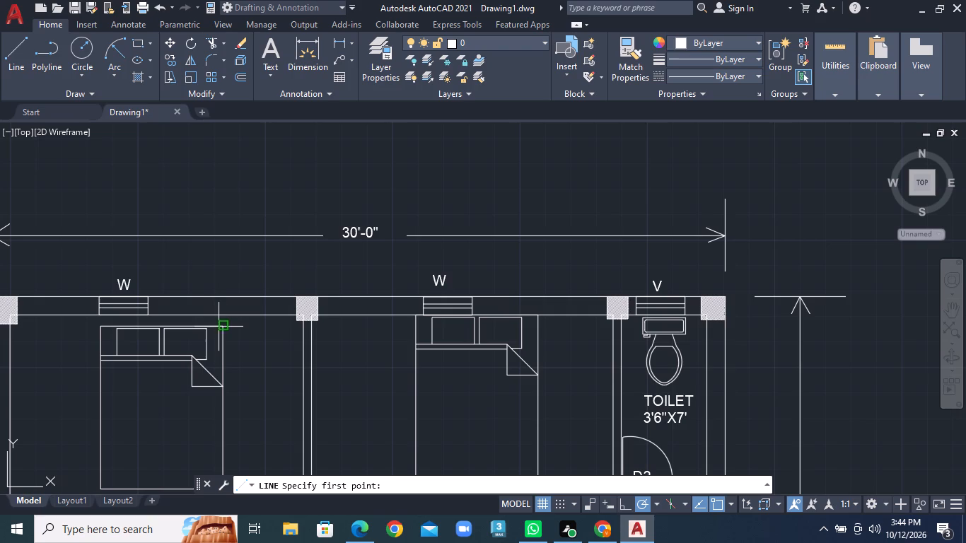
left_click(219, 327)
type("1'")
key("Return")
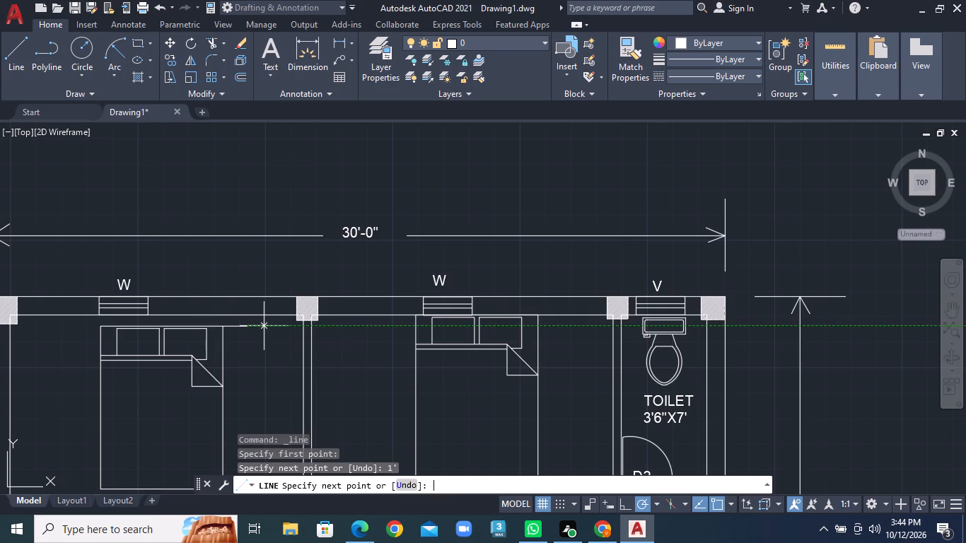
key("ctrl+z")
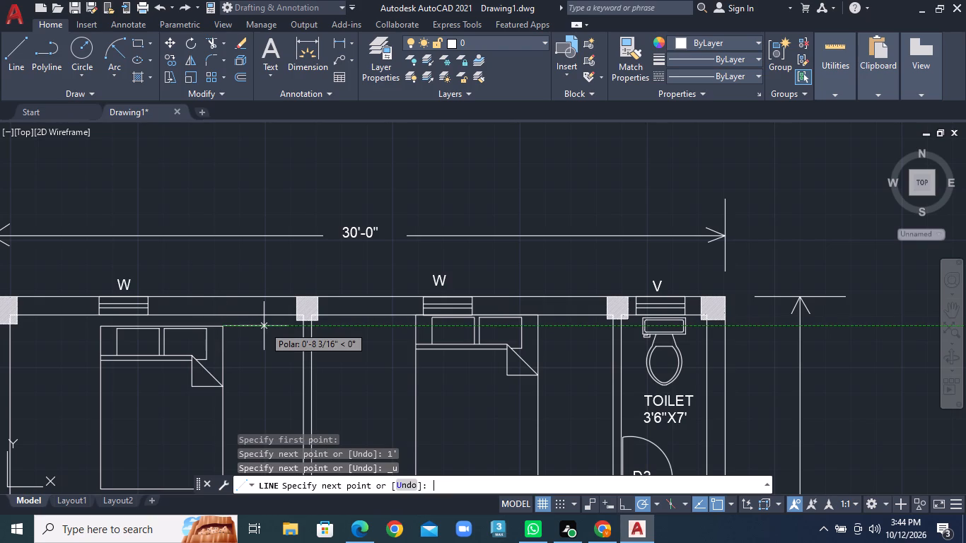
type("2'")
key("Return")
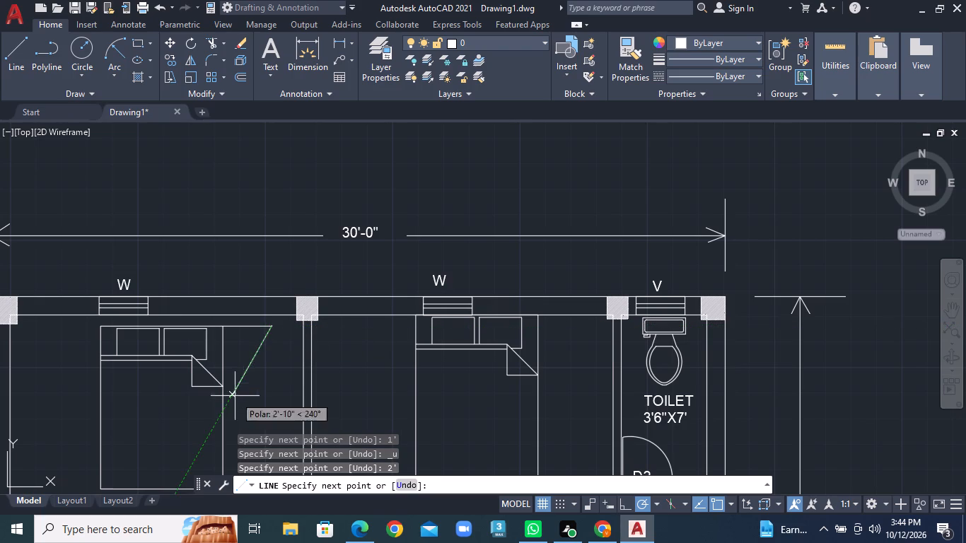
type("2'")
key("Return")
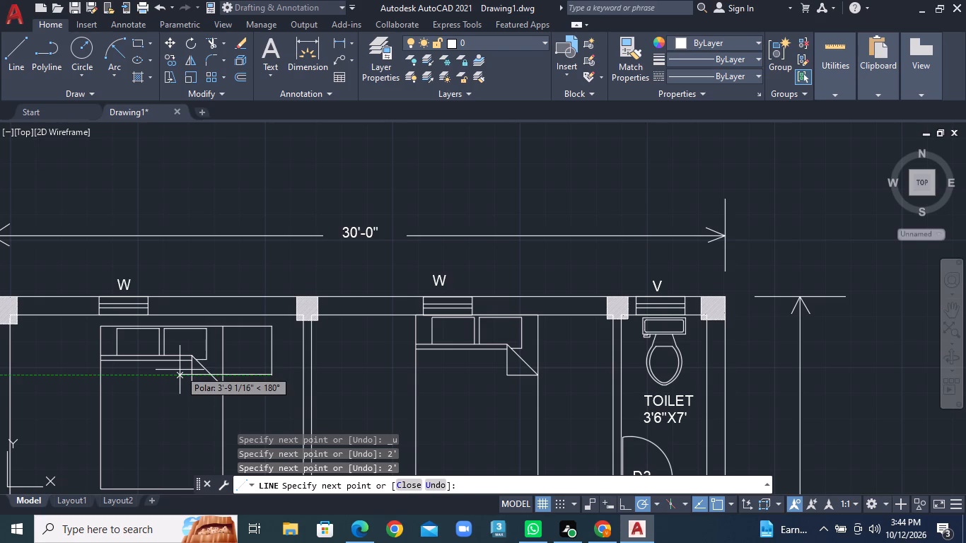
type("2'")
key("Return")
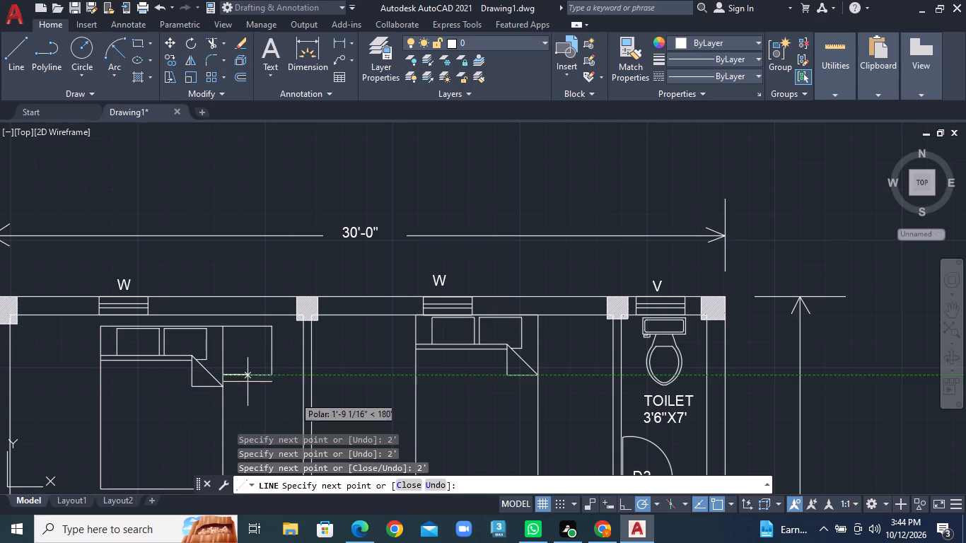
right_click(305, 404)
left_click(344, 230)
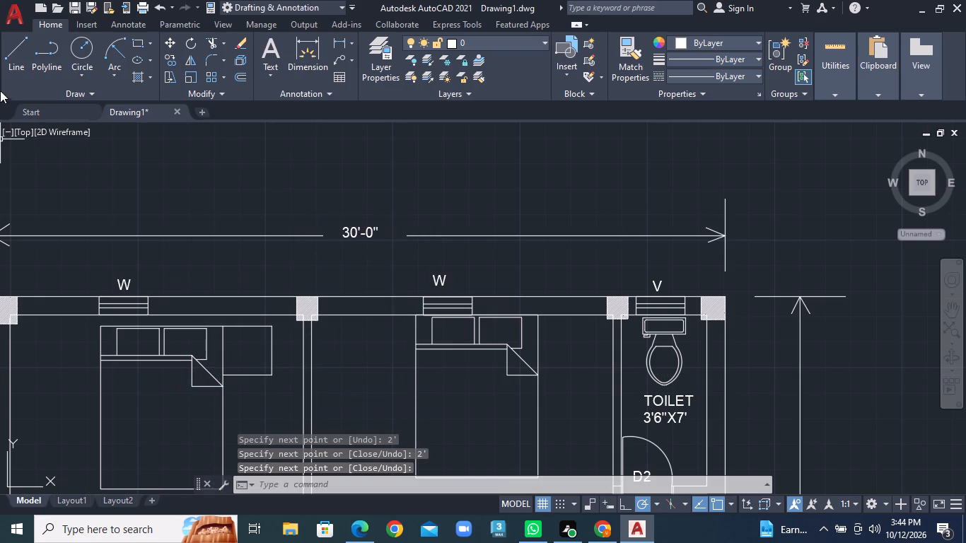
Draw a matching 2' by 2' bedside table with lines from the same bed's top left corner.
left_click(17, 60)
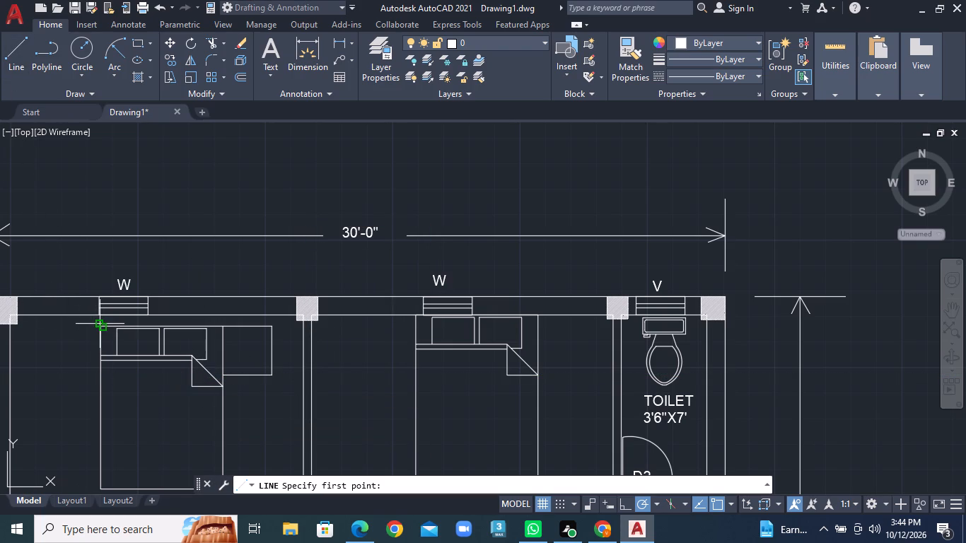
left_click(100, 327)
type("2'")
key("Return")
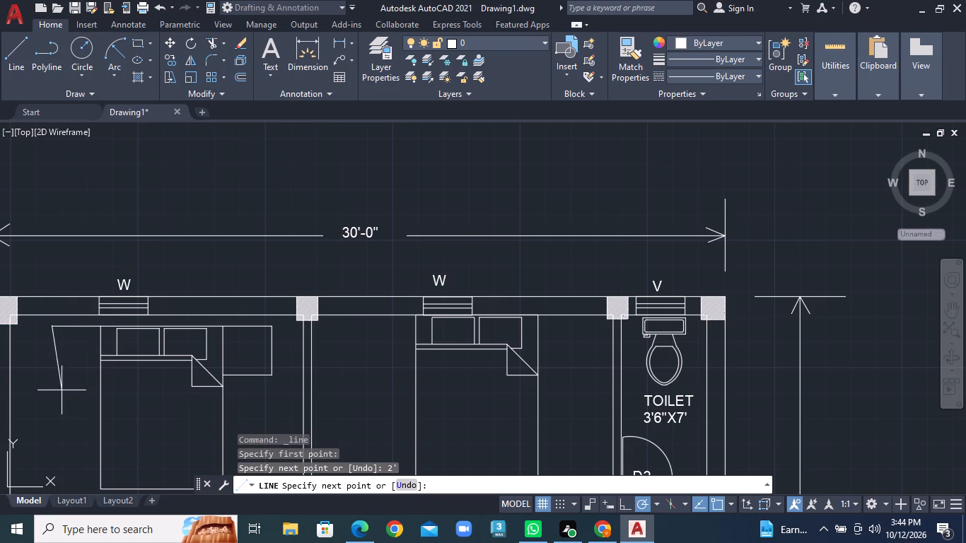
type("2'")
key("Return")
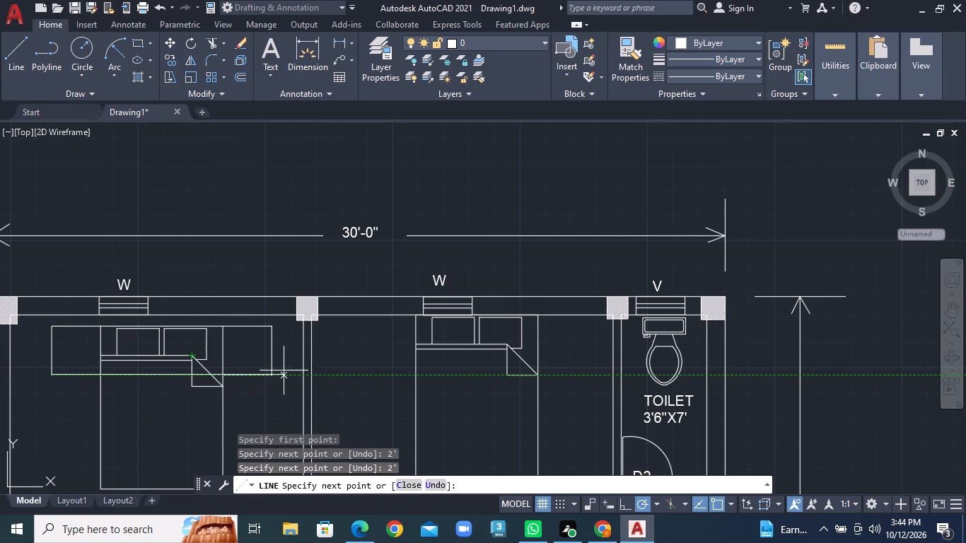
type("2'")
key("Return")
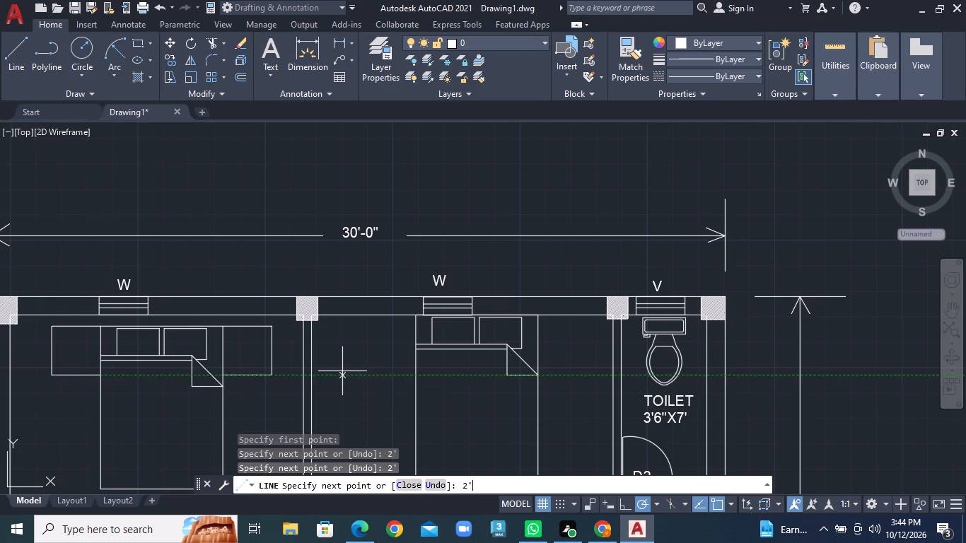
right_click(54, 419)
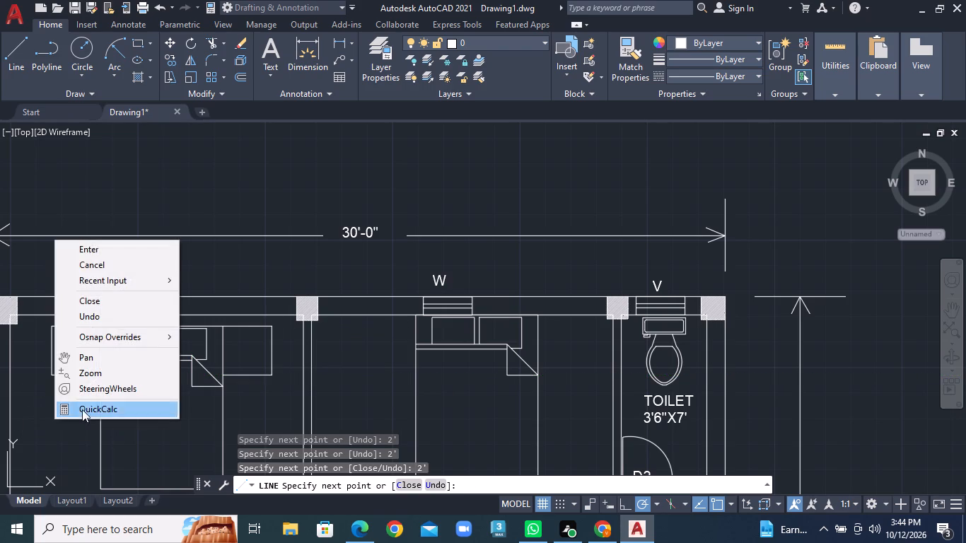
left_click(94, 243)
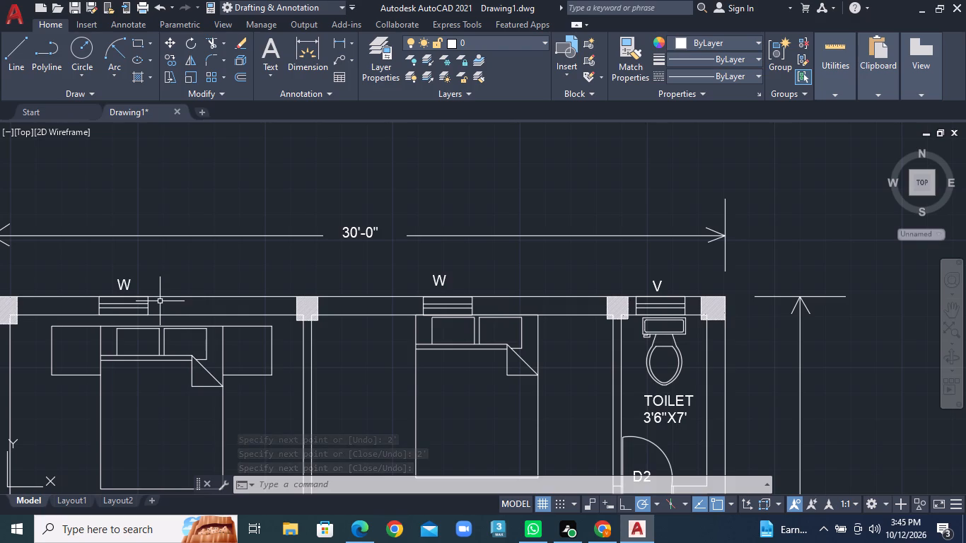
Draw a circle of about 6" radius in the middle of the bedside table to the right of the bed.
left_click(88, 71)
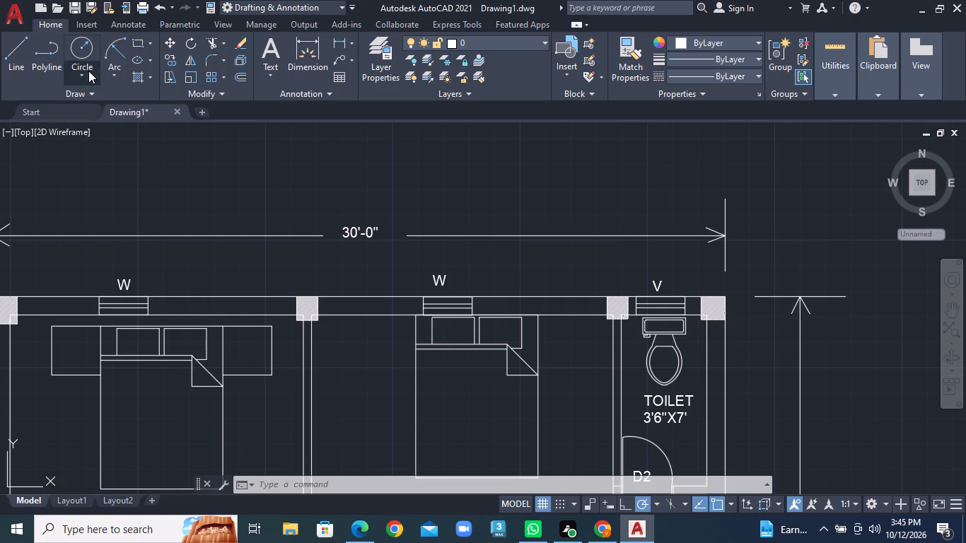
left_click(104, 107)
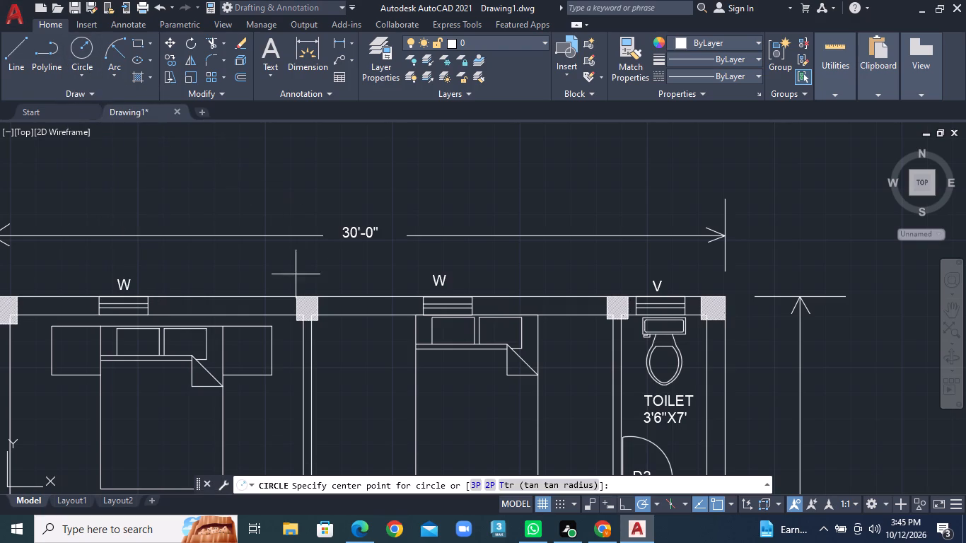
left_click(245, 350)
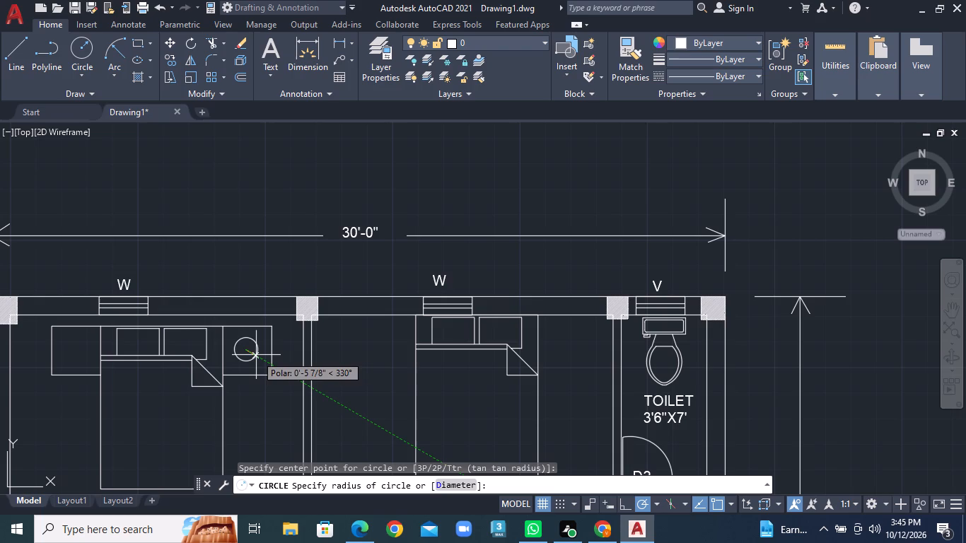
left_click(256, 355)
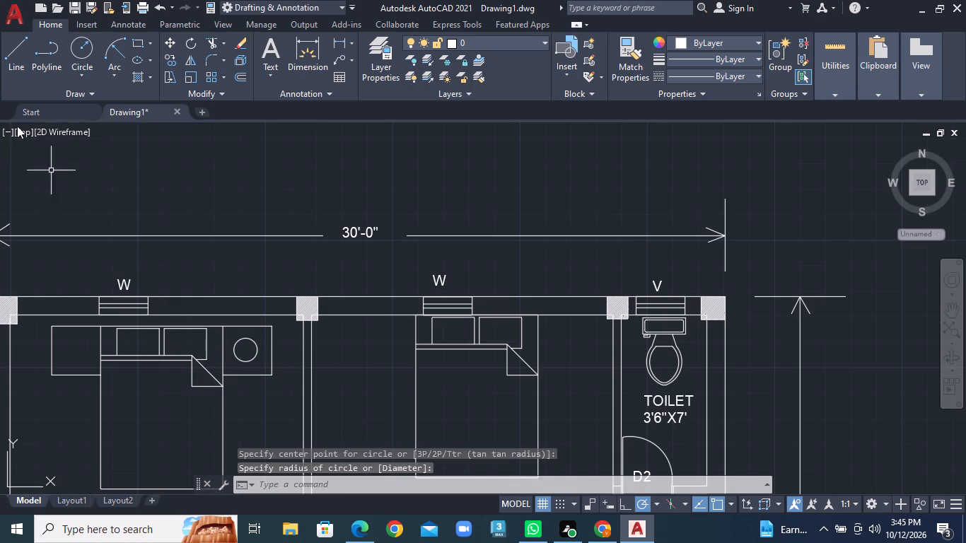
Draw a vertical and a horizontal line crossing at the circle's centre, both ending short of its edge, to form a lamp symbol.
left_click(15, 61)
scroll(291, 333, "up", 2)
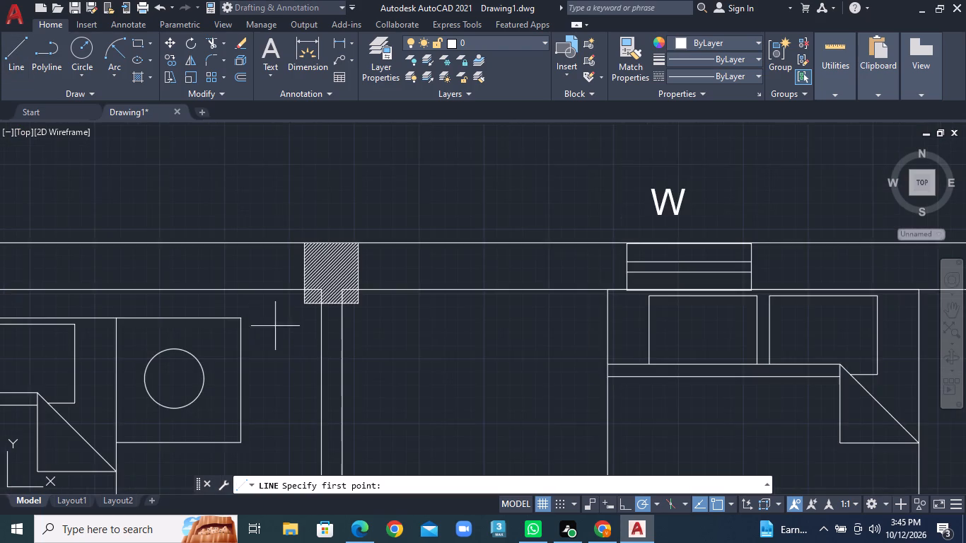
scroll(212, 325, "up", 1)
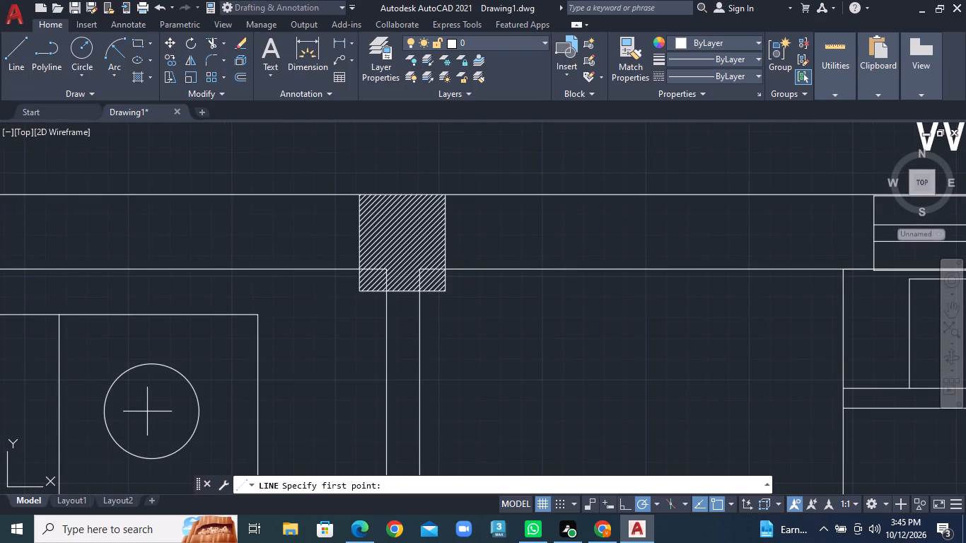
left_click(151, 378)
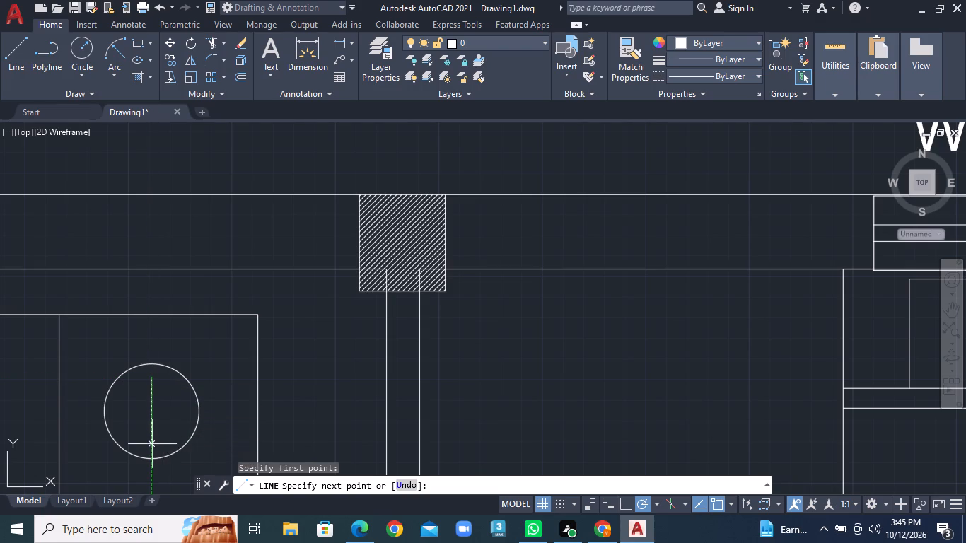
left_click(152, 444)
scroll(152, 444, "up", 1)
right_click(152, 444)
left_click(185, 292)
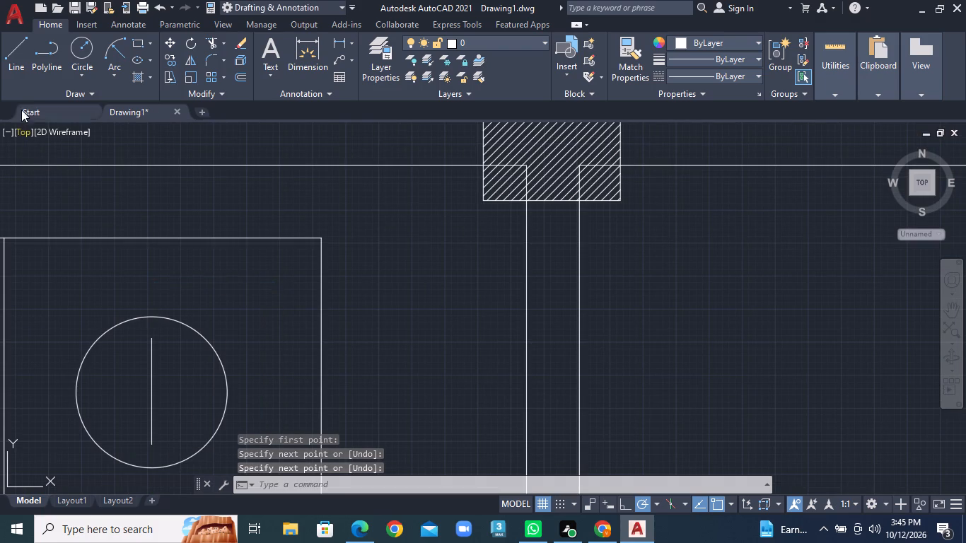
left_click(11, 62)
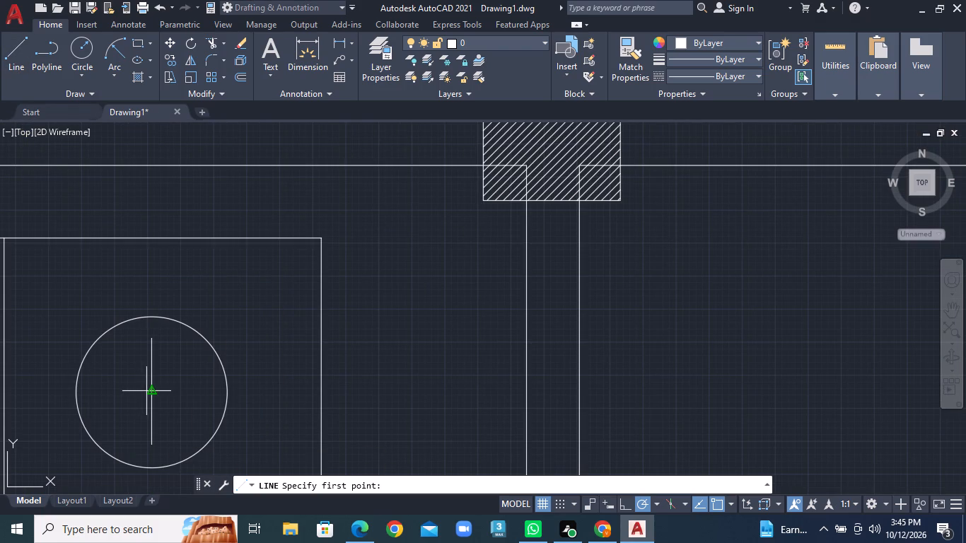
left_click(95, 396)
left_click(200, 392)
right_click(200, 392)
left_click(254, 241)
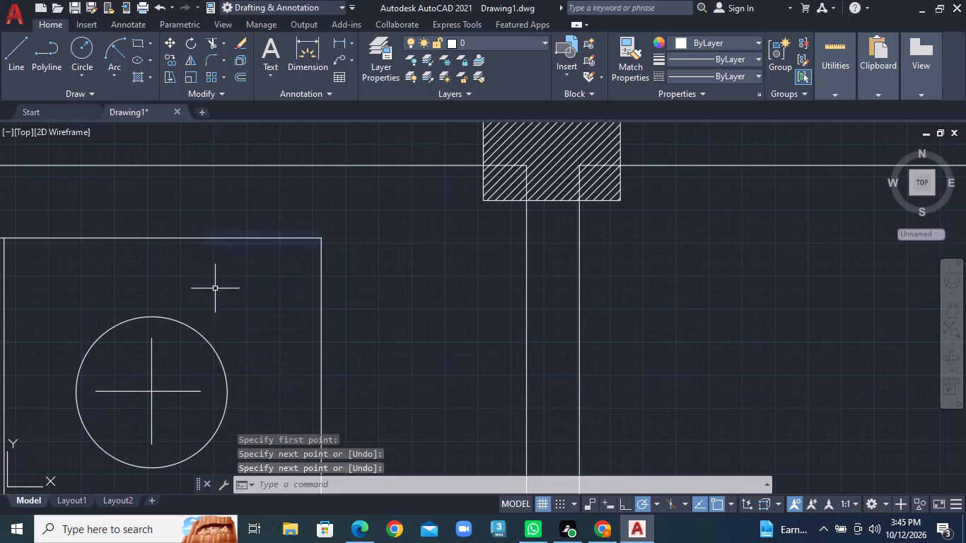
Copy the lamp symbol from its centre about 6'-11" horizontally to the middle of the empty bedside table on the same bed's left side.
scroll(215, 288, "down", 4)
scroll(175, 332, "down", 2)
middle_click_drag(174, 332, 332, 332)
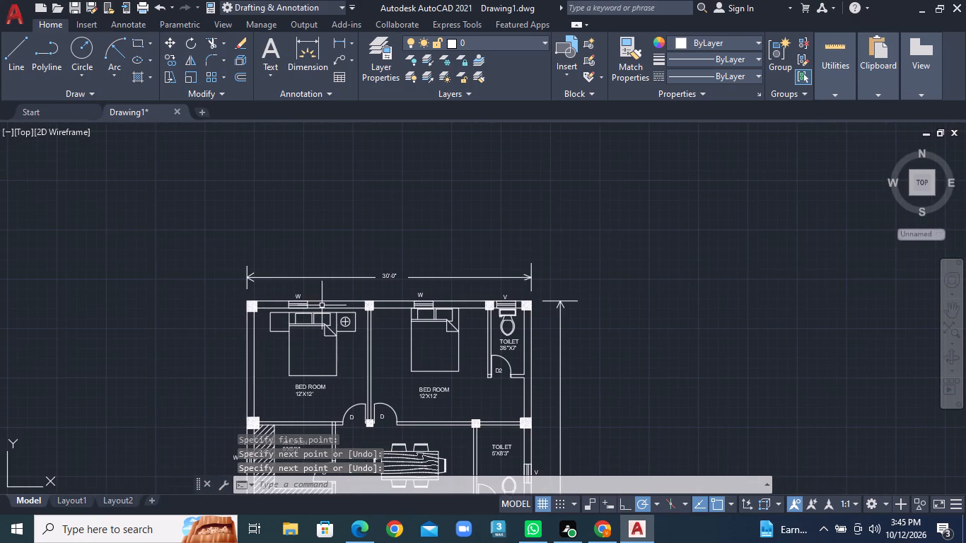
scroll(322, 305, "up", 3)
middle_click(373, 335)
scroll(373, 335, "up", 2)
middle_click_drag(373, 335, 279, 265)
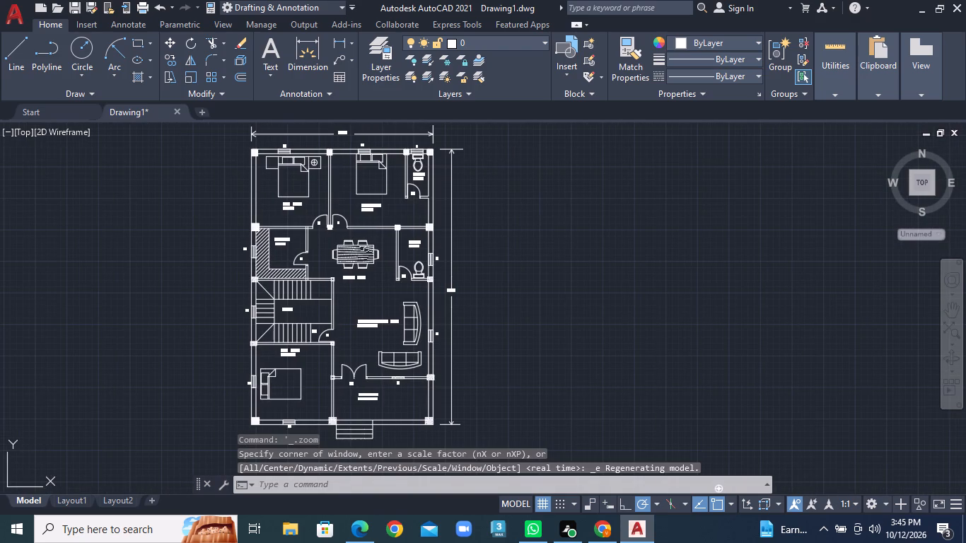
middle_click_drag(279, 265, 271, 252)
middle_click_drag(281, 249, 243, 405)
scroll(256, 333, "up", 3)
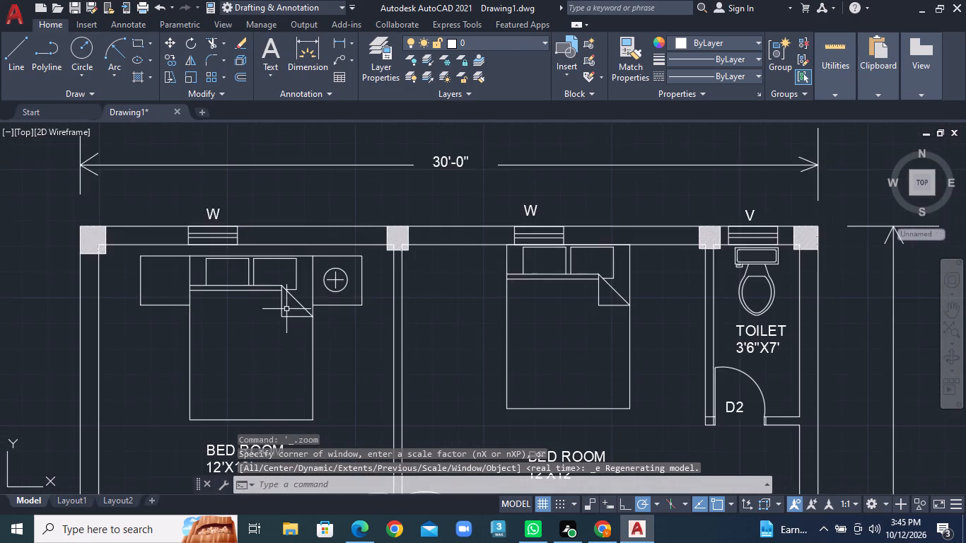
scroll(287, 304, "up", 1)
scroll(382, 260, "up", 1)
middle_click_drag(382, 260, 267, 345)
scroll(255, 344, "up", 1)
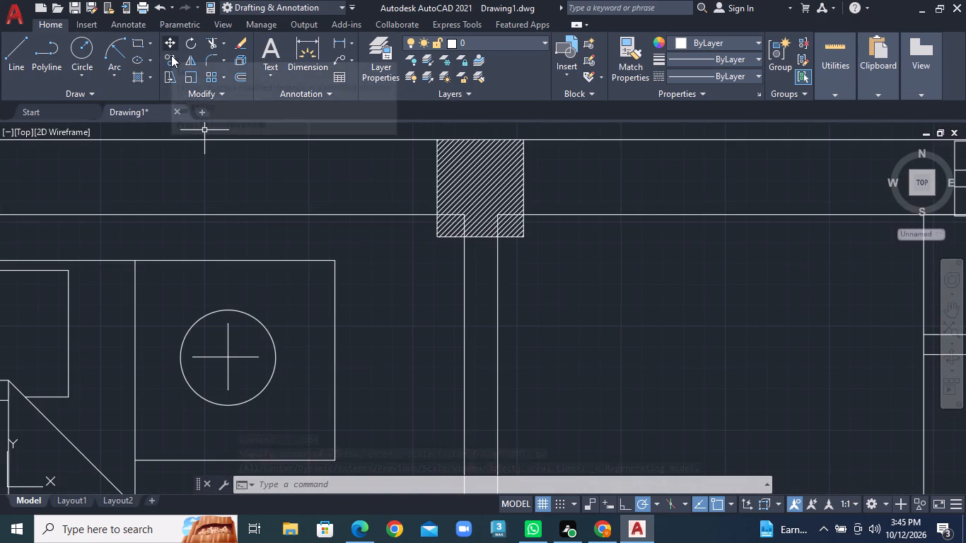
left_click(171, 55)
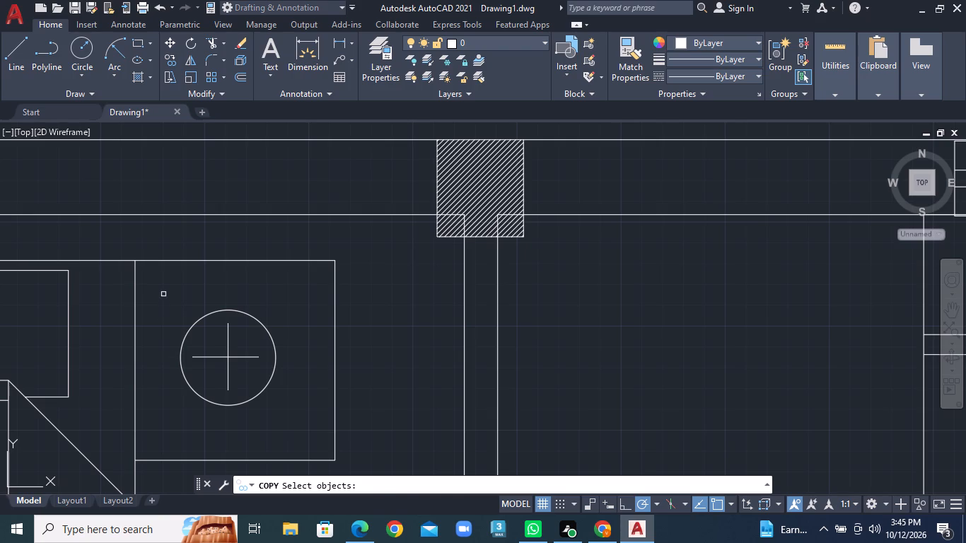
left_click(163, 293)
left_click(296, 423)
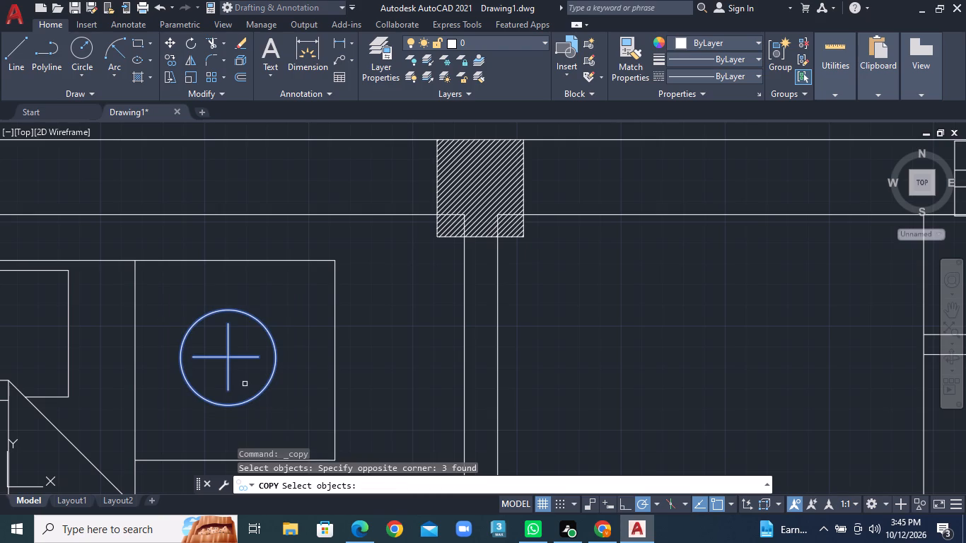
right_click(245, 384)
left_click(226, 357)
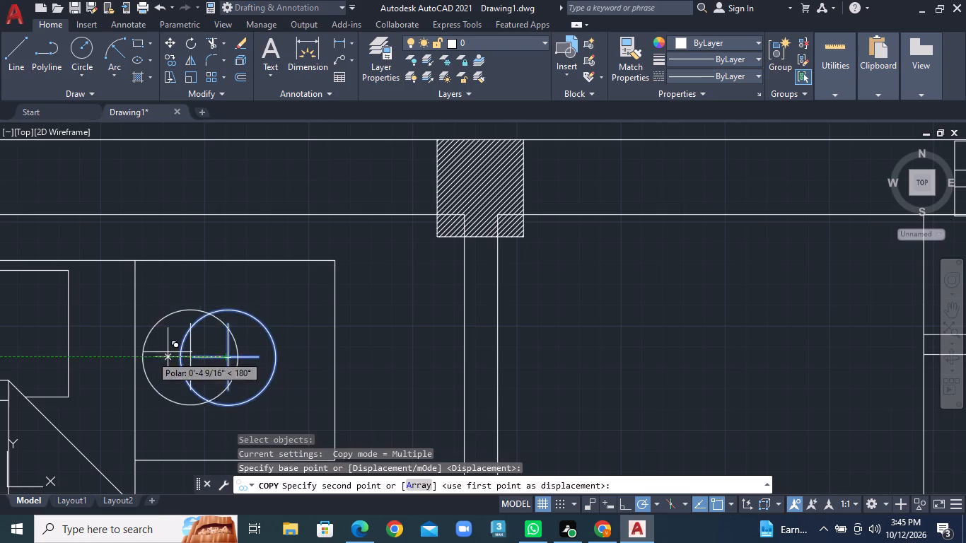
scroll(149, 356, "down", 1)
middle_click_drag(152, 356, 439, 344)
middle_click_drag(98, 345, 289, 345)
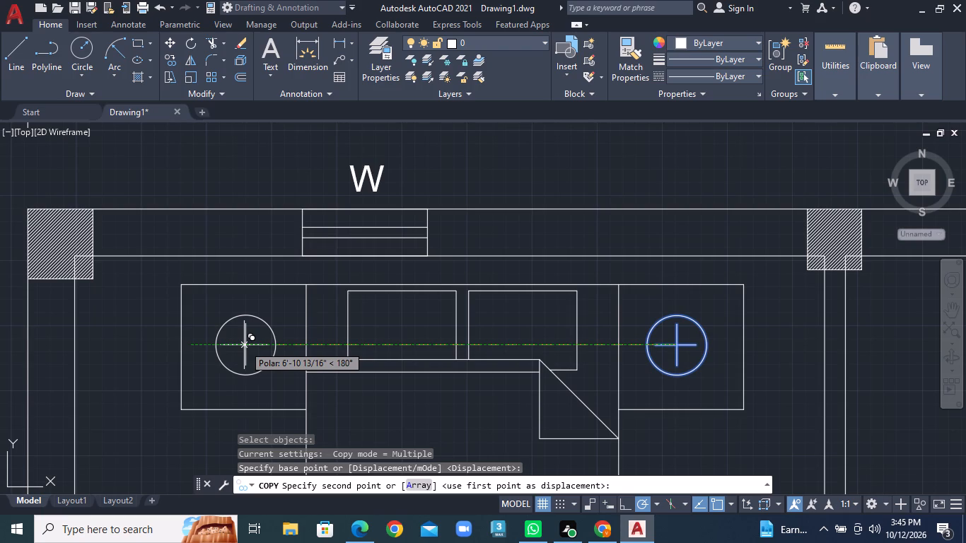
left_click(244, 345)
scroll(384, 350, "down", 2)
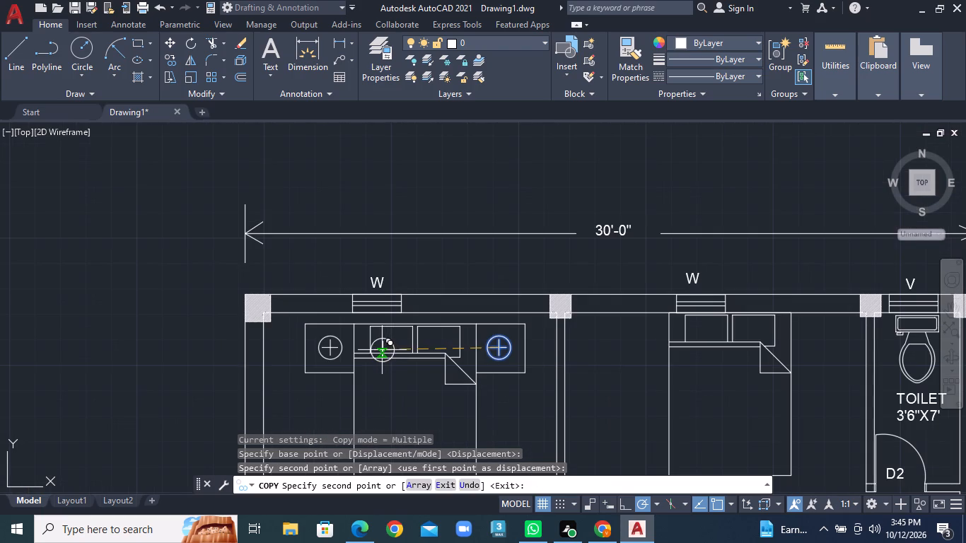
key("Escape")
Draw a 2' by 2' bedside table with lines from the top right corner of the bed in the bedroom beside the 3'6"X7' toilet.
scroll(382, 350, "down", 2)
middle_click_drag(453, 339, 42, 310)
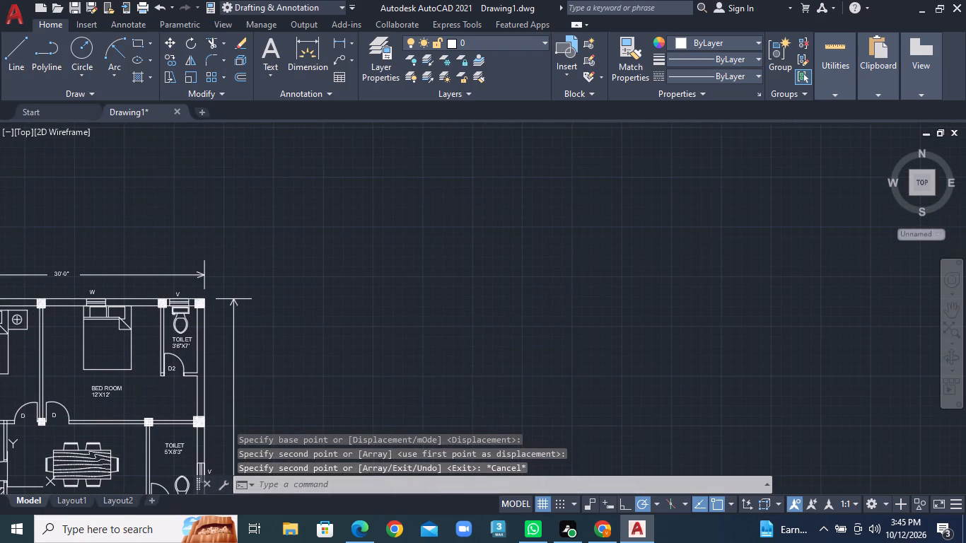
left_click(1, 54)
scroll(61, 288, "up", 1)
scroll(149, 331, "up", 1)
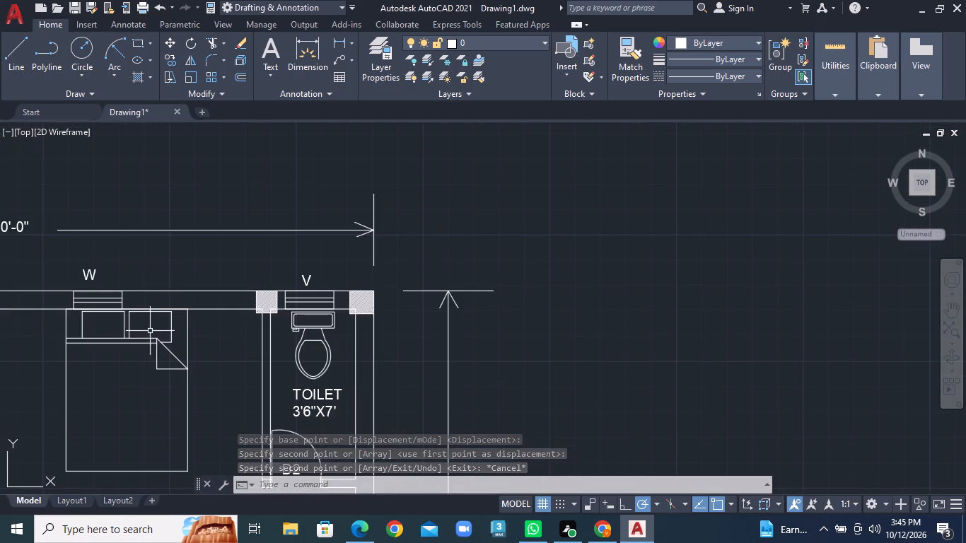
middle_click_drag(159, 331, 231, 403)
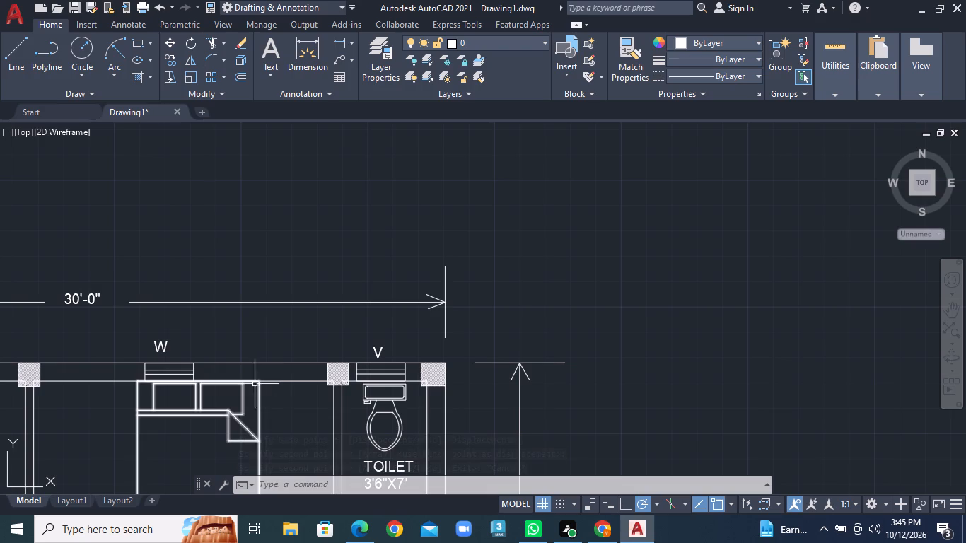
left_click(22, 69)
middle_click_drag(184, 356, 149, 250)
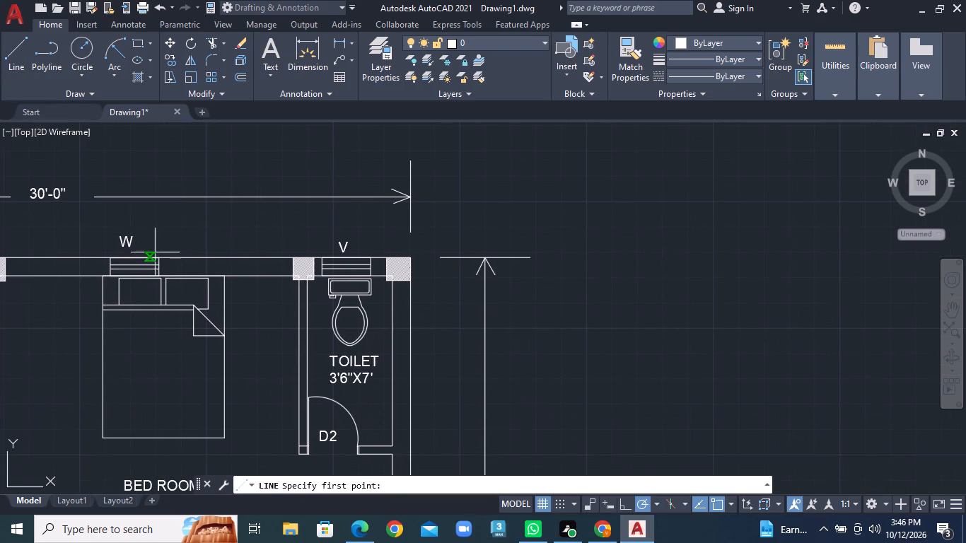
left_click(226, 277)
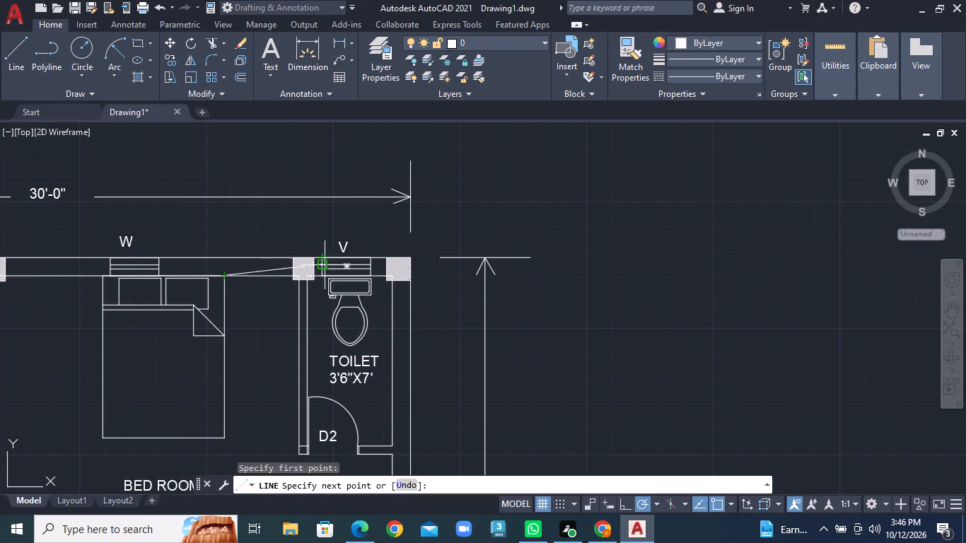
type("2'")
key("Return")
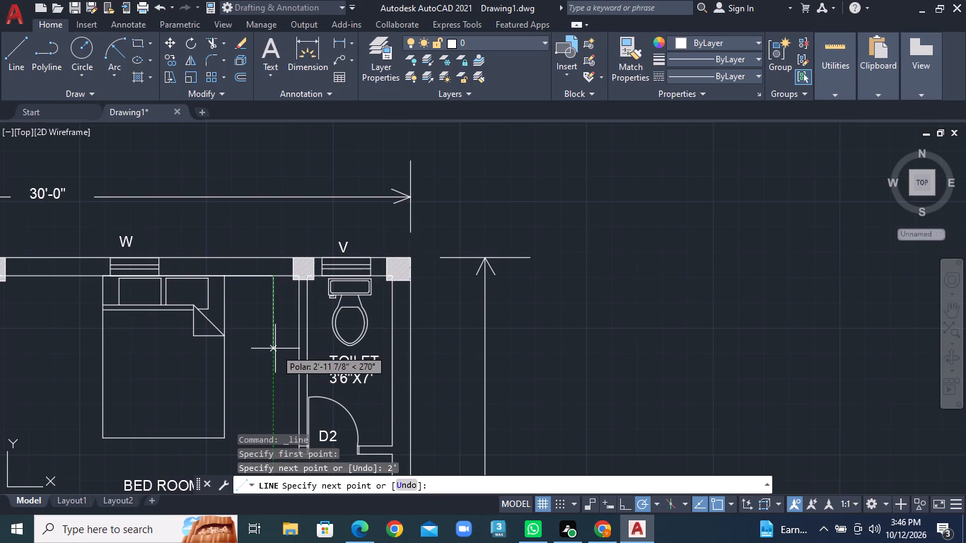
type("2'")
key("Return")
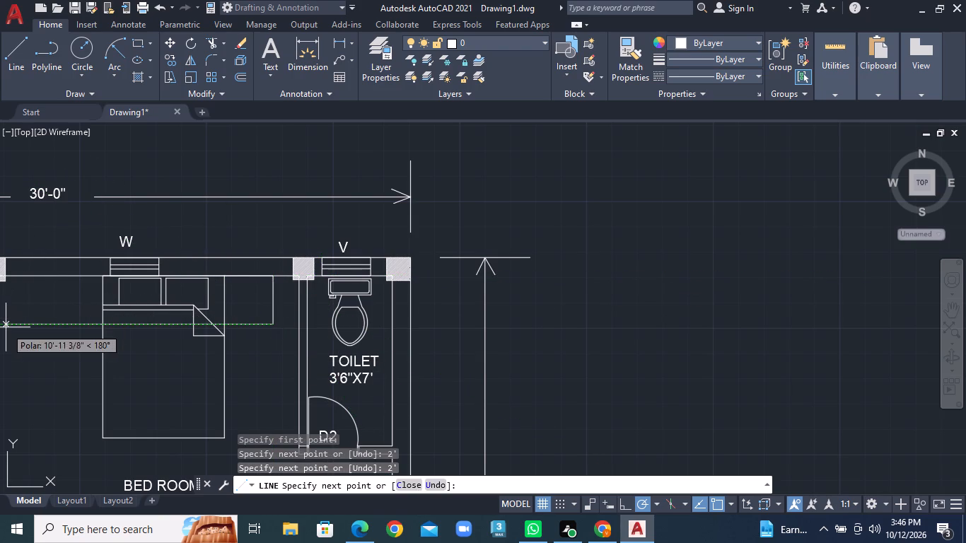
type("2'")
key("Return")
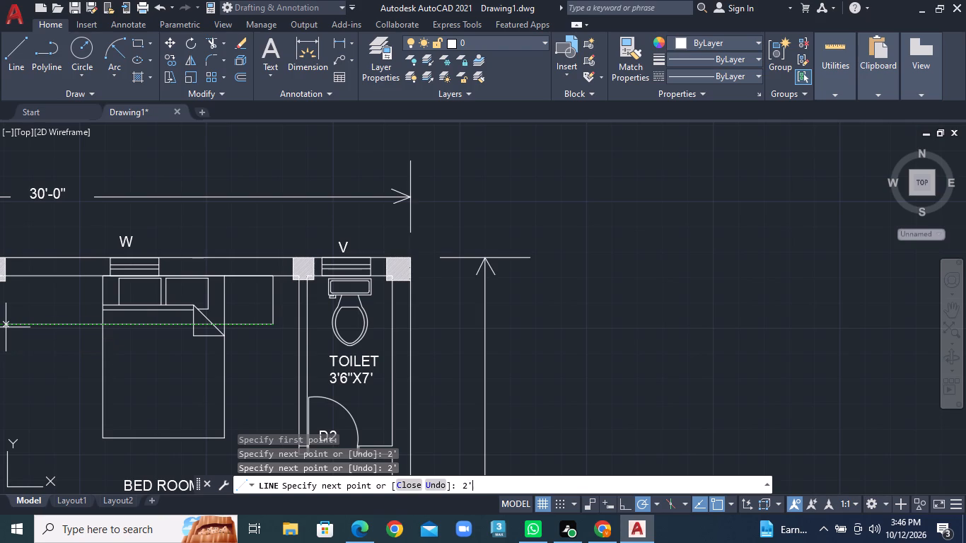
right_click(274, 226)
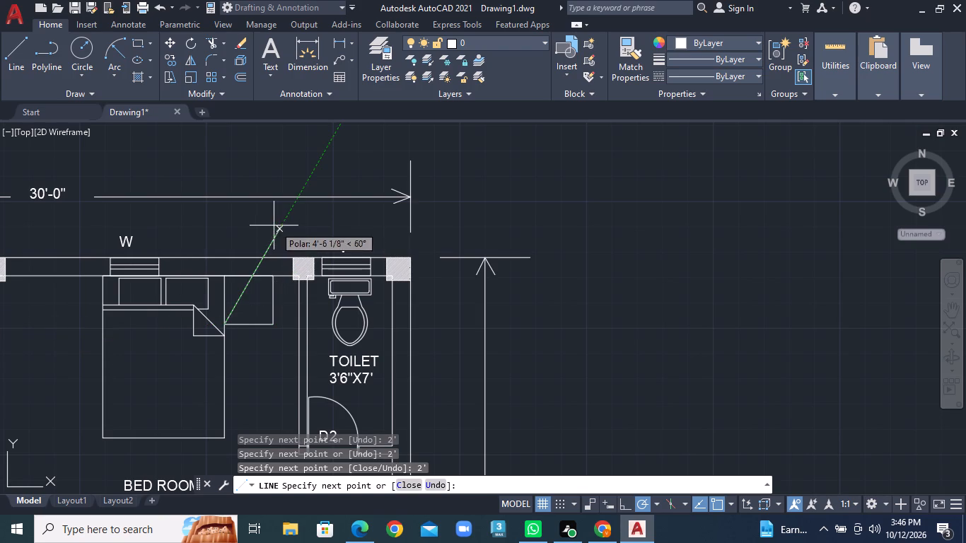
left_click(297, 233)
Draw a matching 2' by 2' bedside table with lines from the same bed's top left corner.
left_click(11, 50)
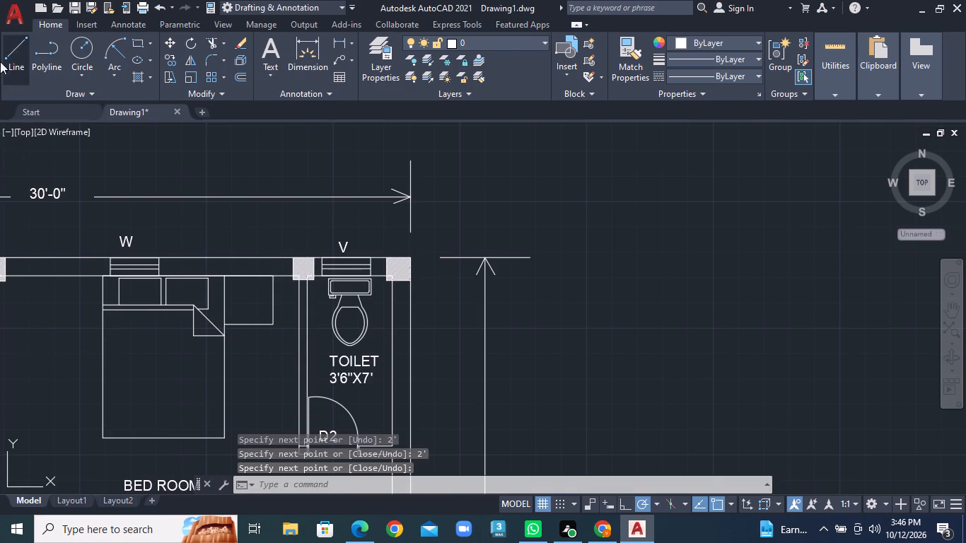
left_click(104, 278)
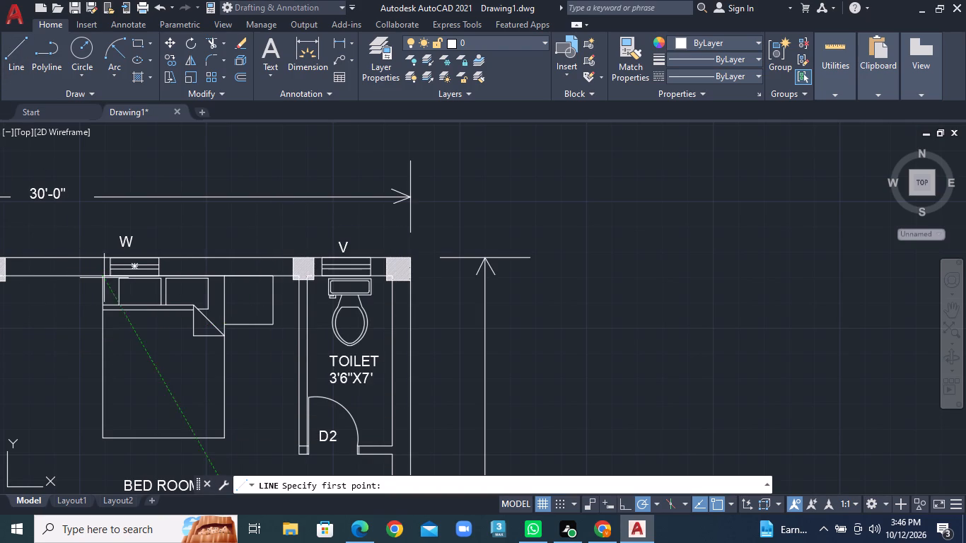
type("2'")
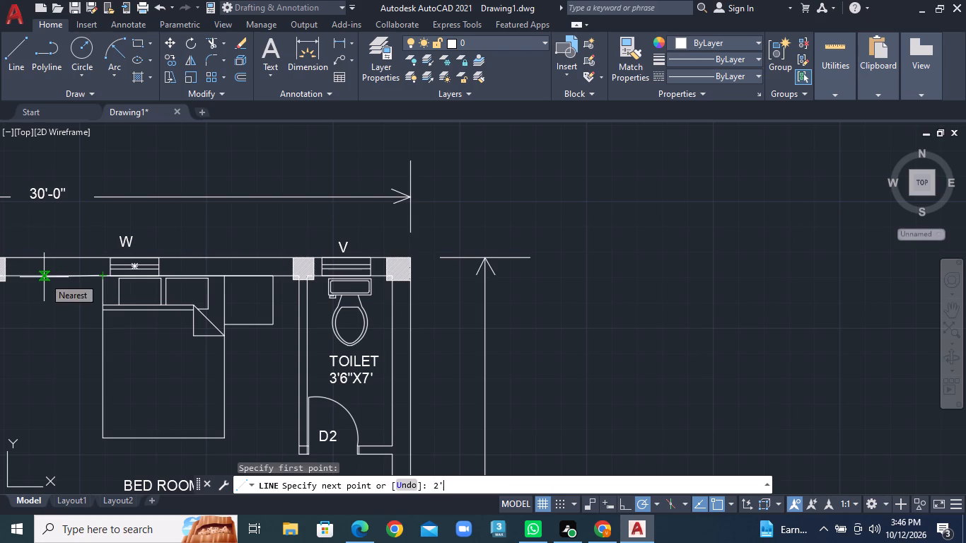
key("Return")
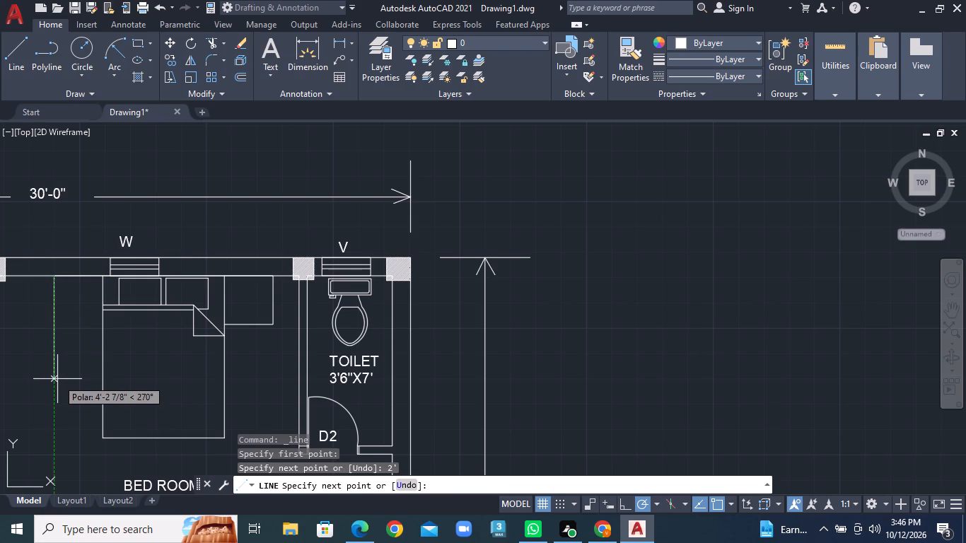
type("2'")
key("Return")
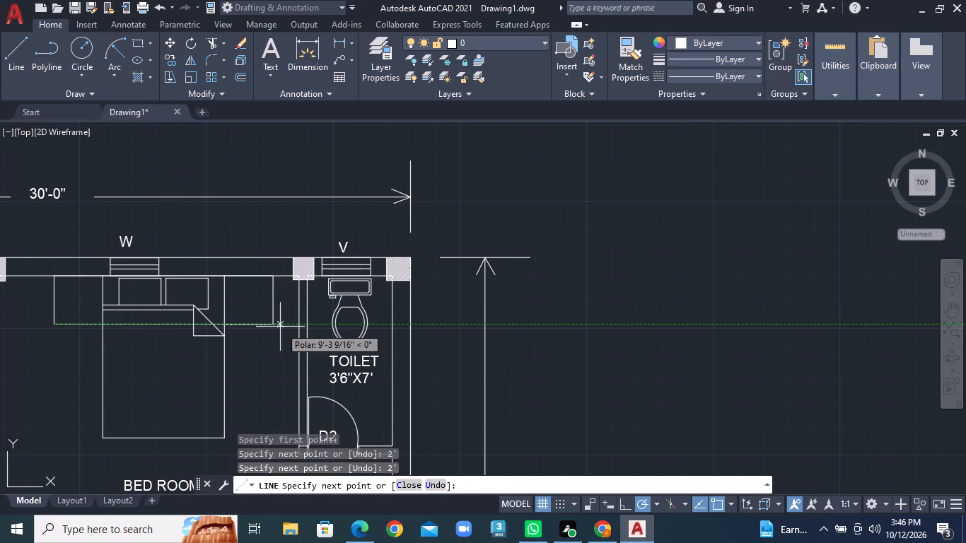
type("2'")
key("Return")
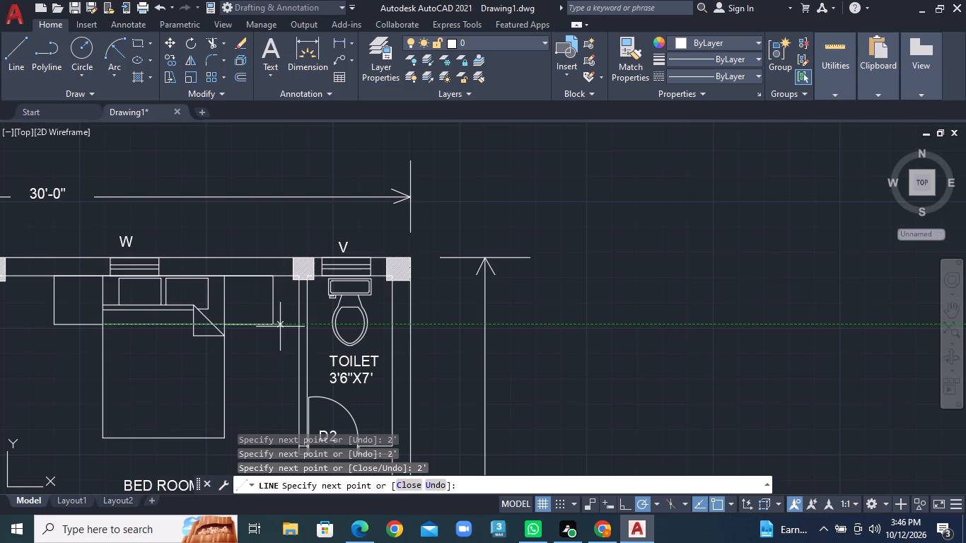
key("Escape")
Copy the lamp symbol from the upper-left bedroom's right bedside table to the middle of both new bedside tables in the neighbouring bedroom.
scroll(74, 308, "down", 1)
middle_click_drag(96, 313, 306, 334)
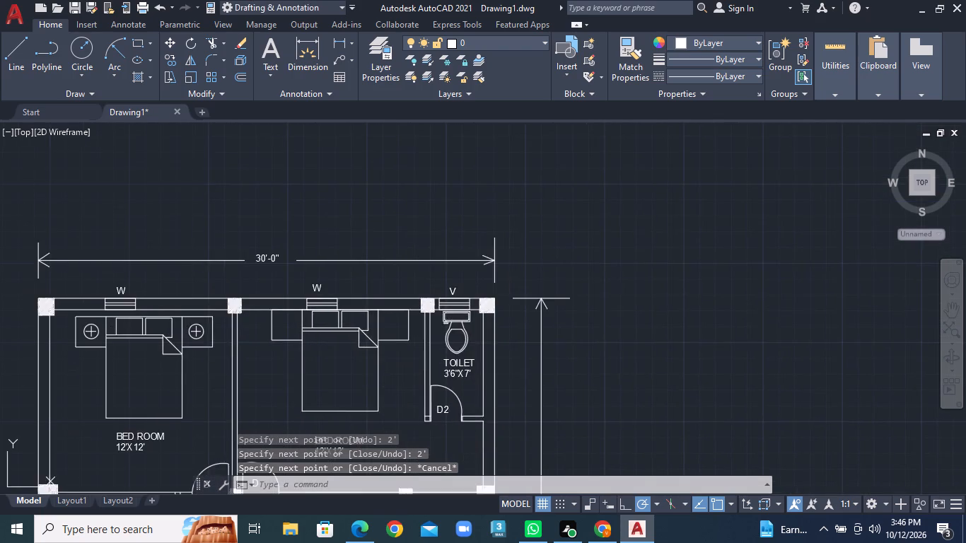
scroll(245, 332, "up", 3)
left_click(172, 56)
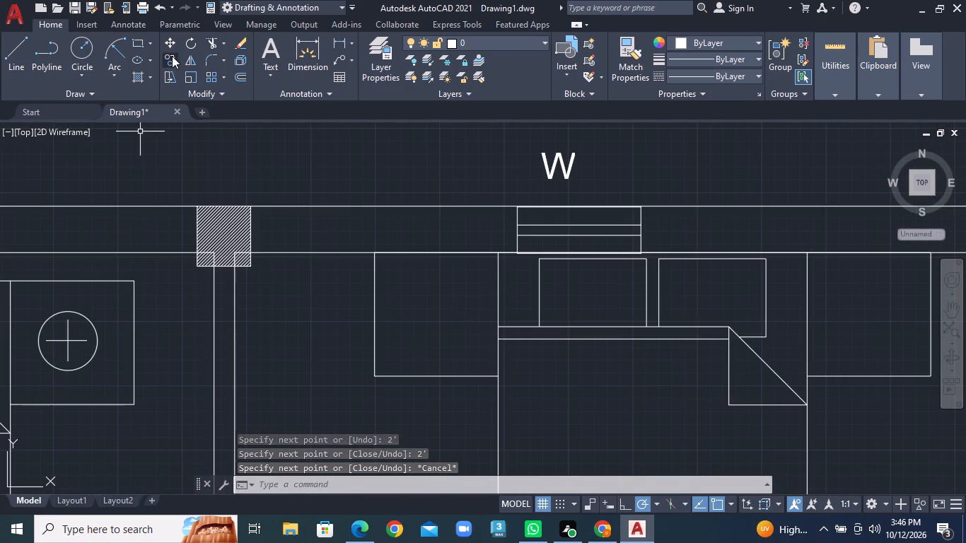
left_click(30, 301)
left_click(105, 375)
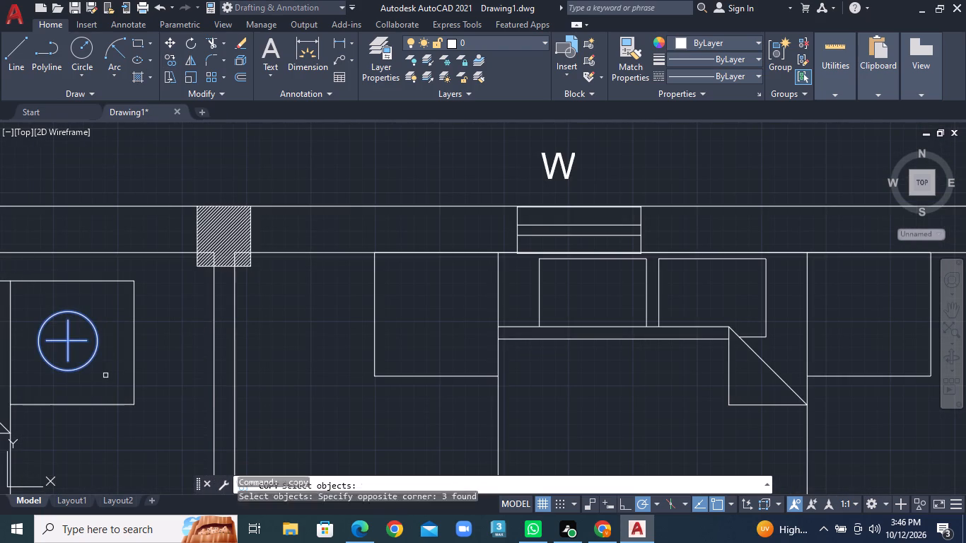
right_click(105, 370)
left_click(65, 341)
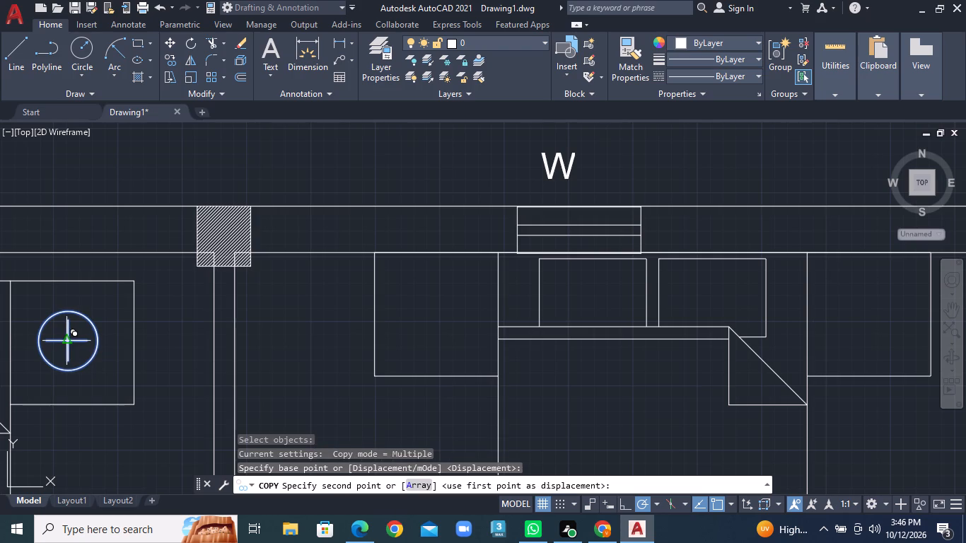
middle_click_drag(429, 324, 262, 374)
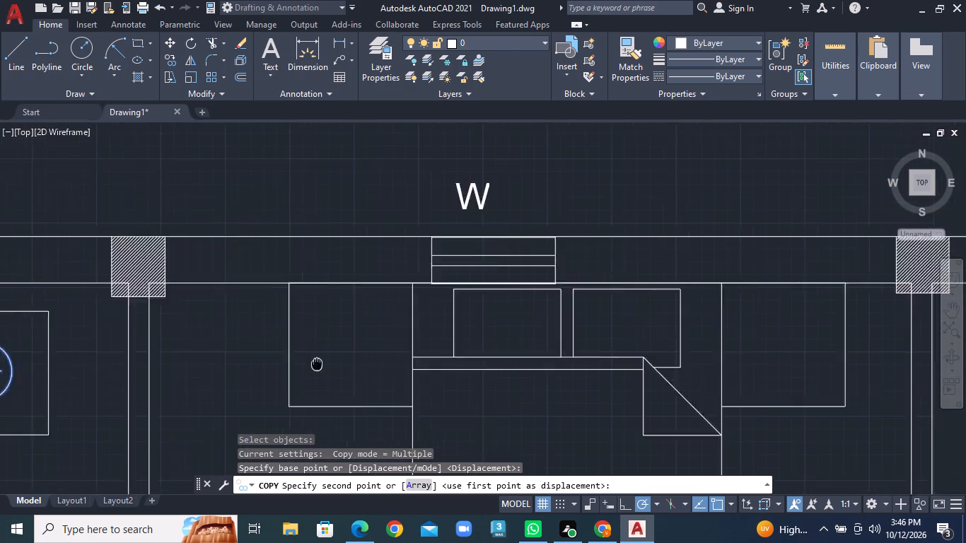
middle_click_drag(262, 374, 141, 388)
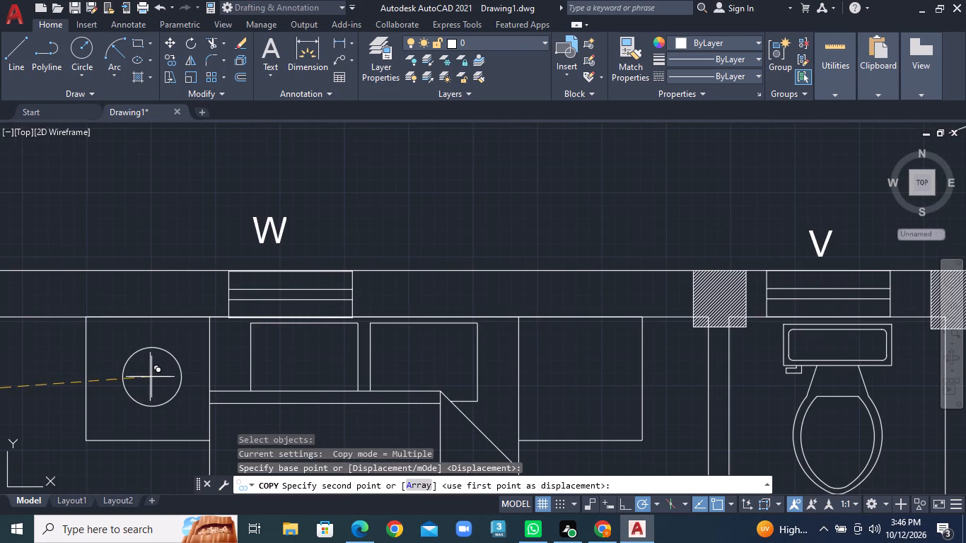
left_click(150, 377)
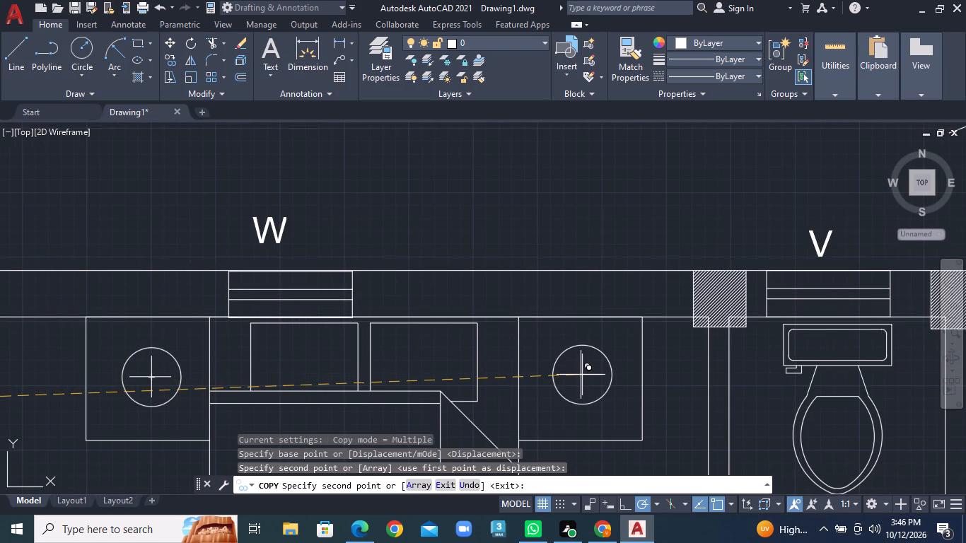
left_click(581, 375)
scroll(209, 344, "down", 2)
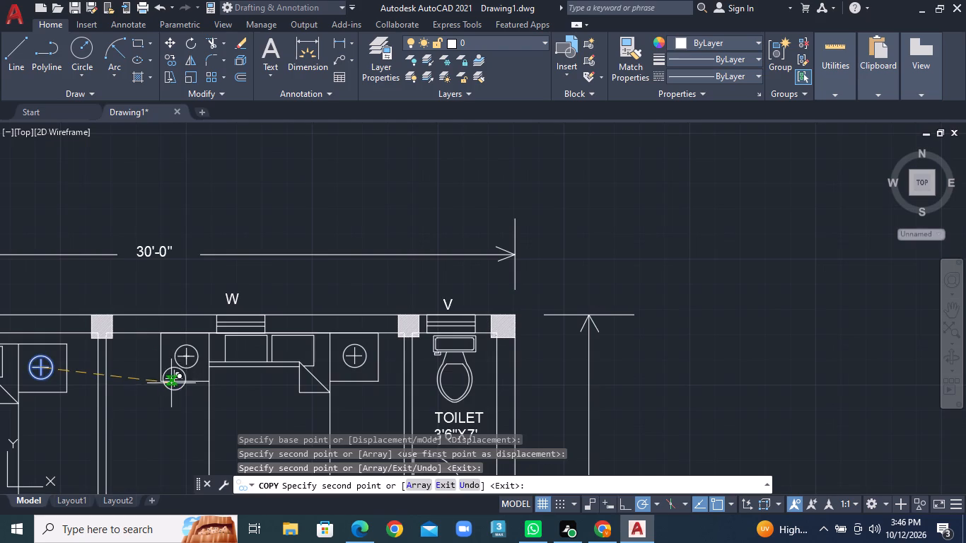
key("Escape")
Draw a 2' by 2' bedside table with lines from the top left corner of the bed in the 12'X12'6" bedroom.
scroll(161, 424, "down", 2)
middle_click_drag(233, 397, 333, 193)
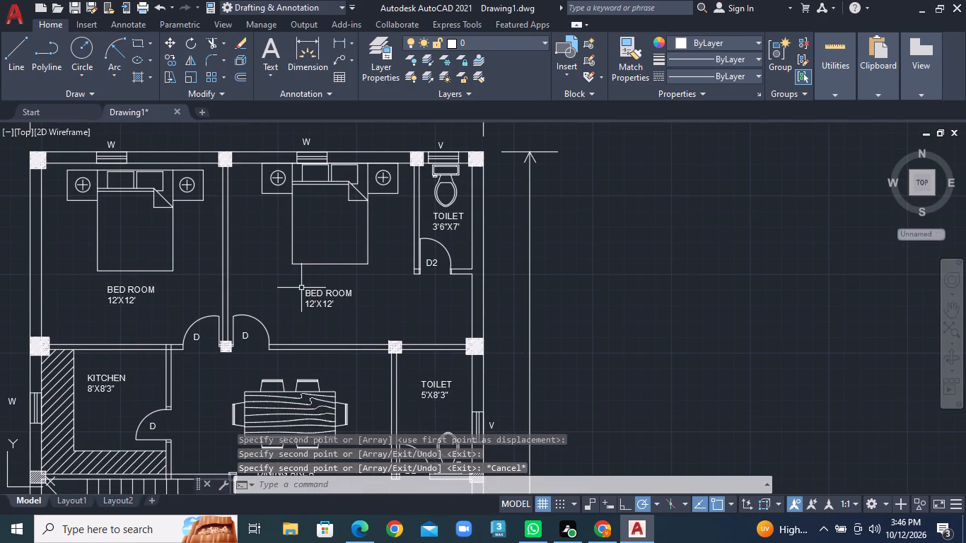
middle_click_drag(301, 286, 345, 124)
middle_click_drag(268, 310, 316, 156)
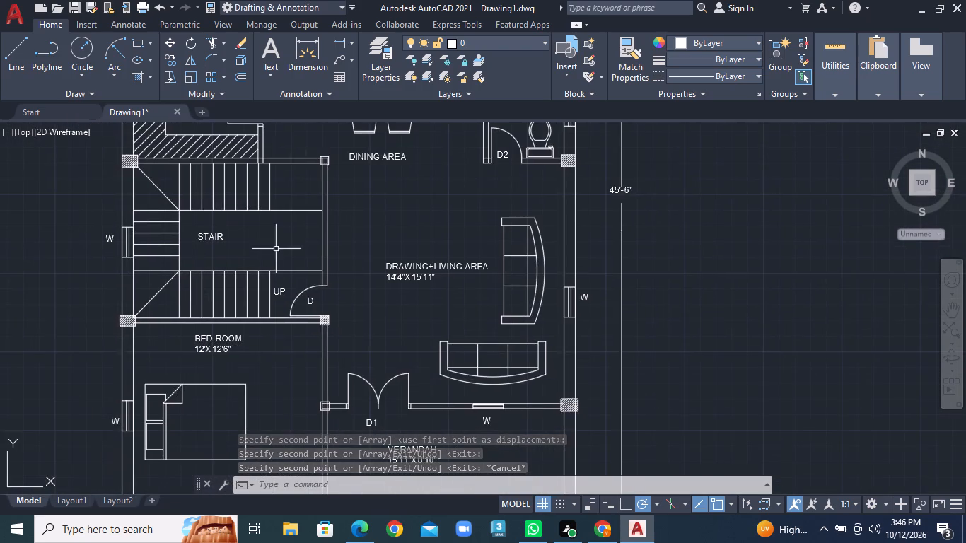
middle_click_drag(221, 376, 222, 298)
scroll(151, 310, "up", 1)
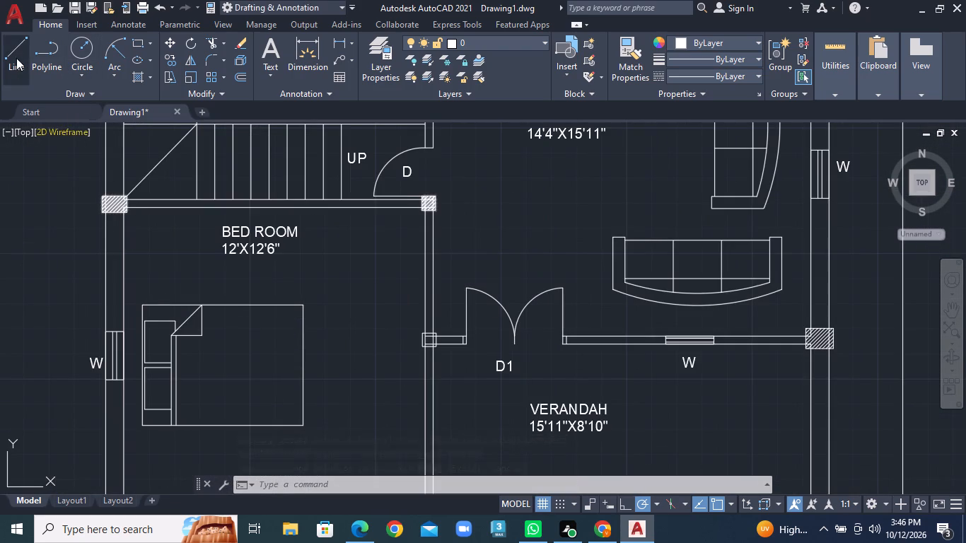
left_click(16, 58)
left_click(143, 307)
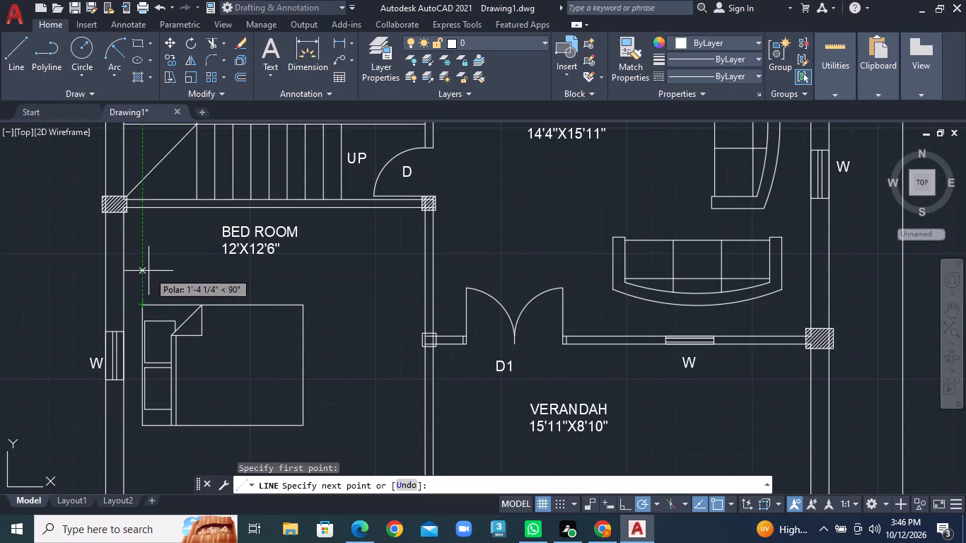
type("2'")
key("Return")
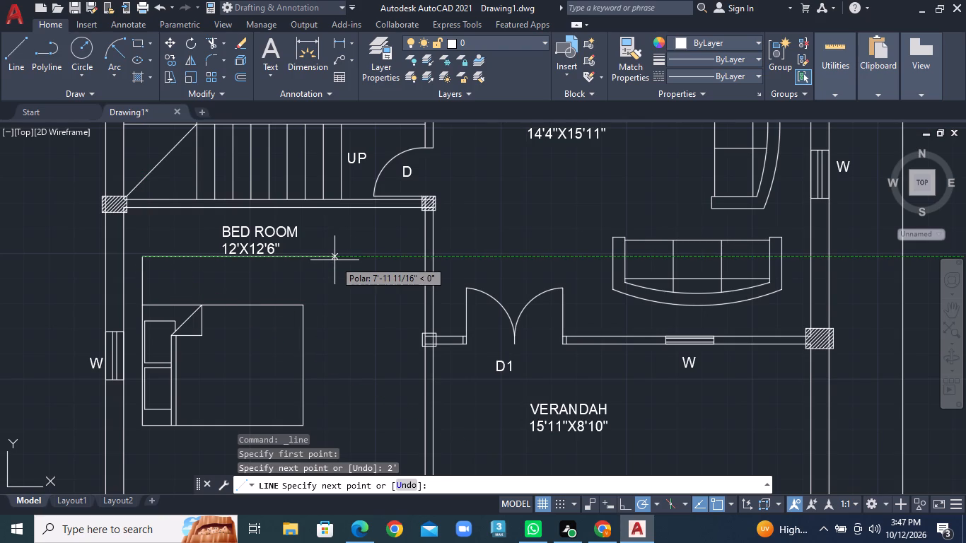
type("2'")
key("Return")
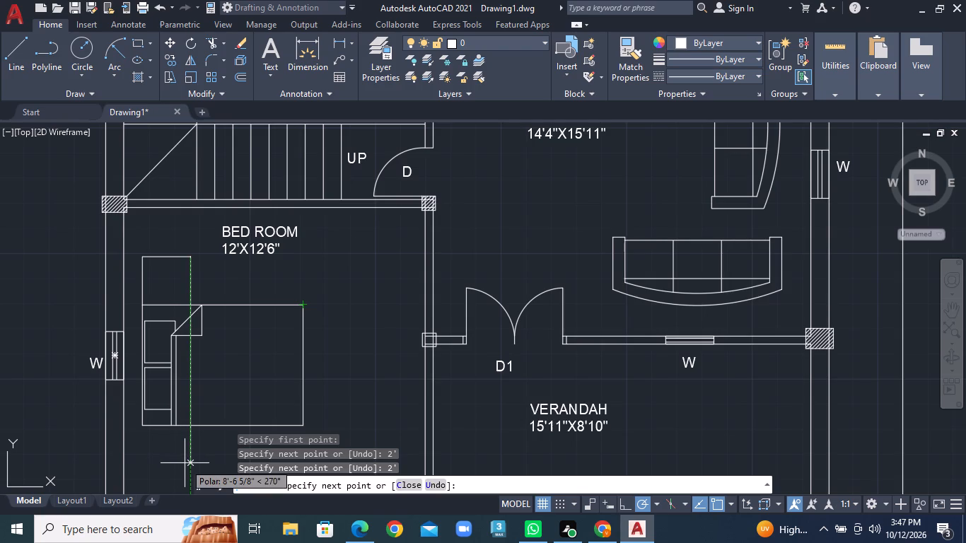
type("2'")
key("Return")
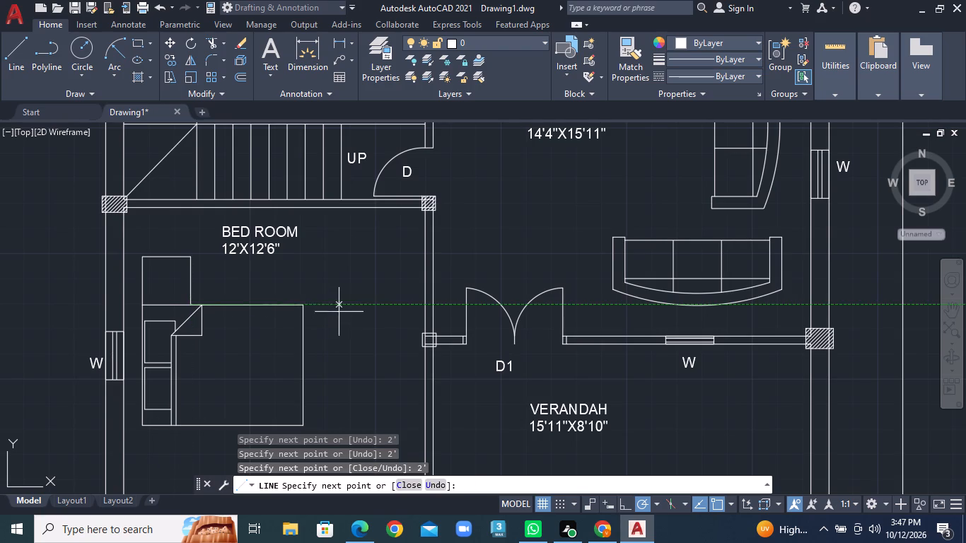
right_click(340, 303)
left_click(356, 308)
Draw a matching 2' by 2' bedside table with lines from the same bed's bottom left corner.
left_click(12, 47)
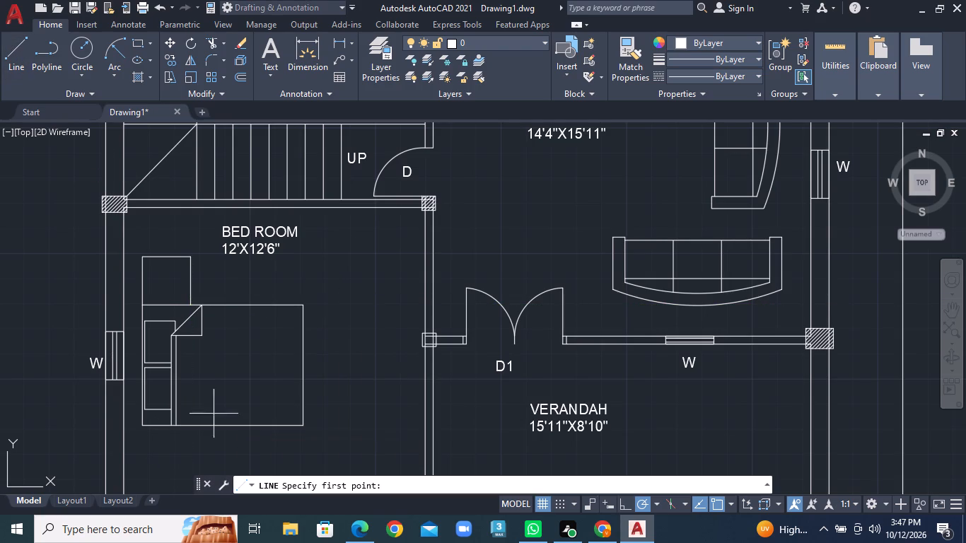
left_click(146, 426)
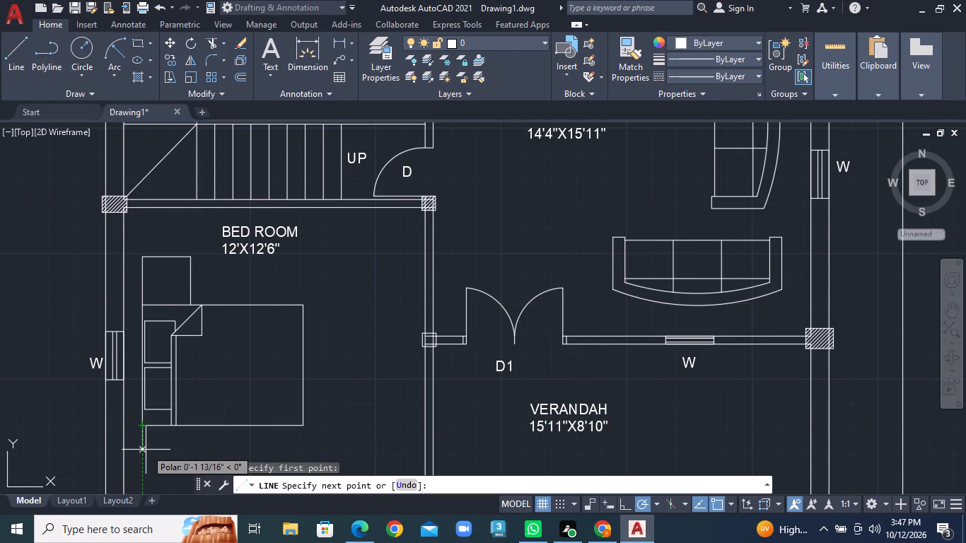
type("2'")
key("Return")
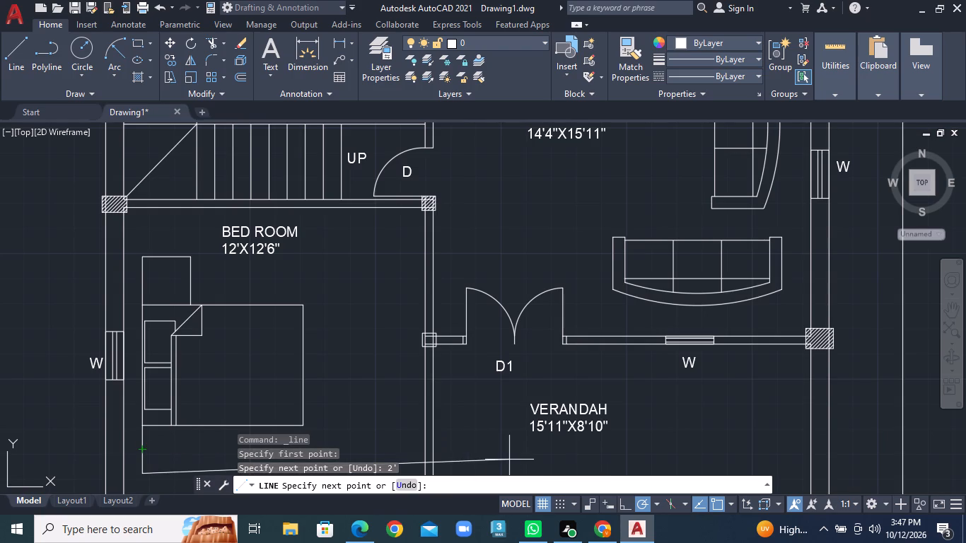
type("2'")
key("Return")
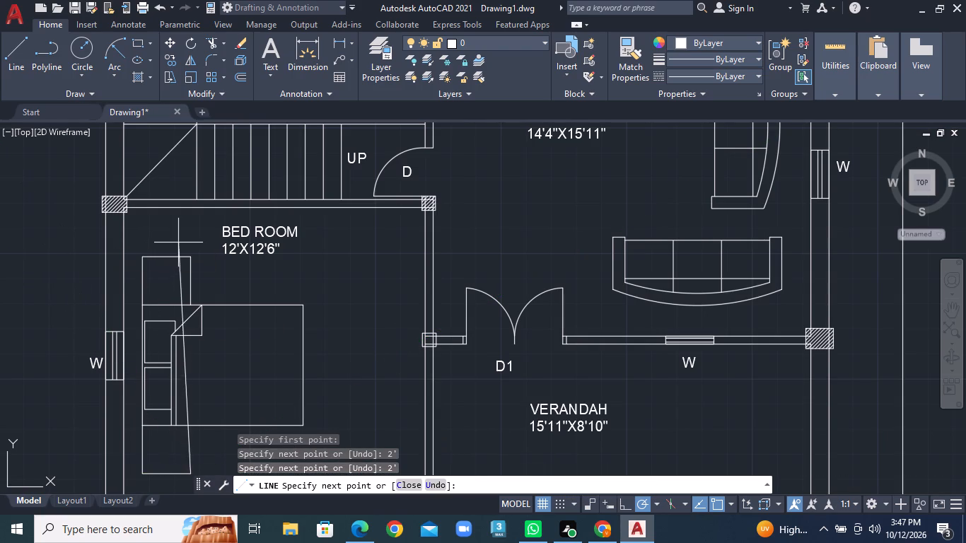
type("2'")
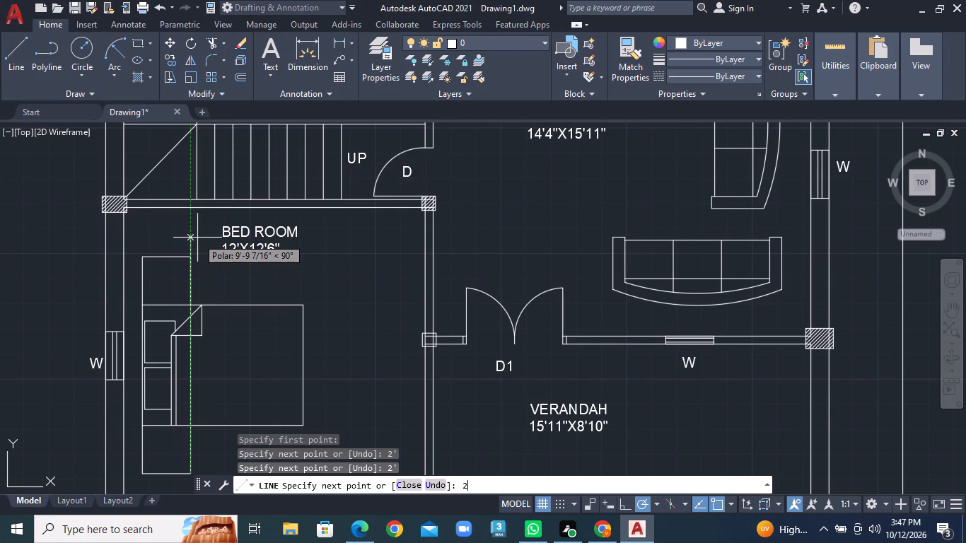
key("Return")
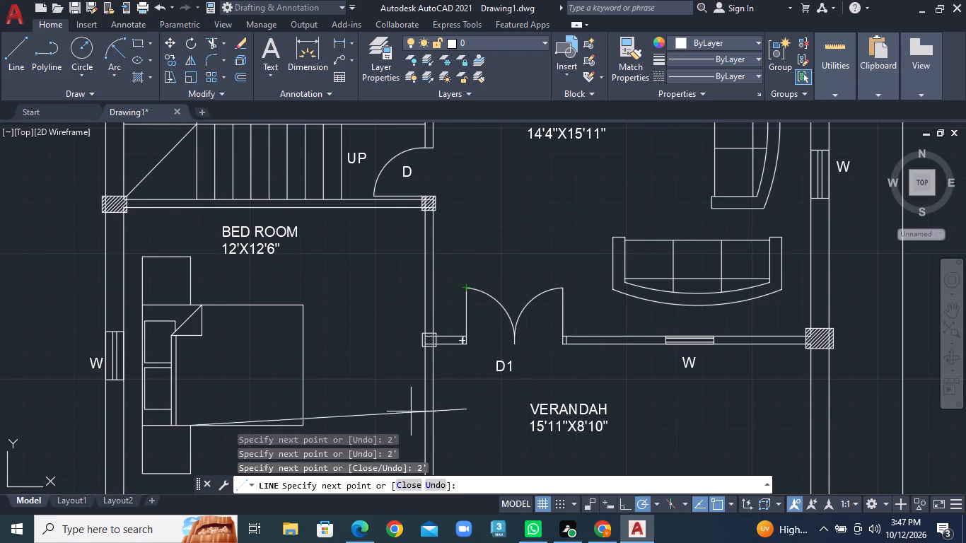
right_click(360, 375)
left_click(414, 203)
Erase the stray block lying outside the floor plan, beyond its lower right corner.
scroll(305, 228, "down", 3)
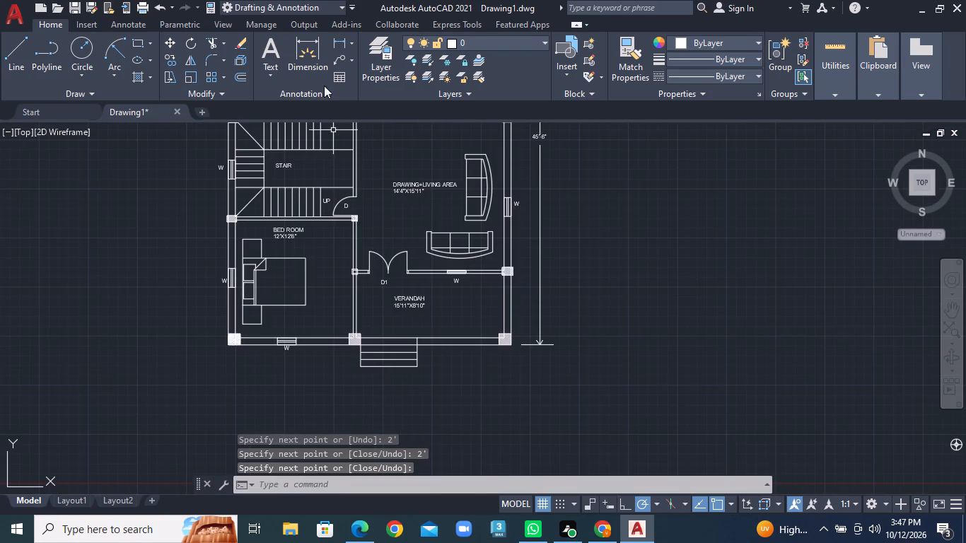
middle_click_drag(324, 86, 277, 182)
scroll(274, 182, "down", 1)
middle_click_drag(286, 163, 240, 355)
middle_click_drag(248, 334, 298, 226)
scroll(298, 226, "up", 1)
scroll(656, 366, "down", 3)
middle_click_drag(661, 367, 588, 278)
left_click(664, 313)
left_click(762, 387)
right_click(755, 387)
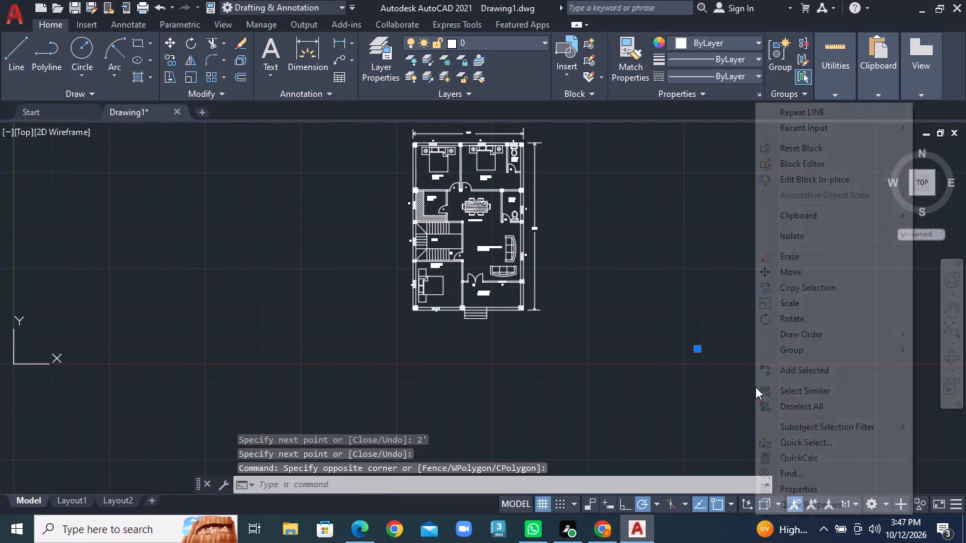
left_click(801, 255)
Copy the lamp symbol from the upper-left bedroom's right bedside table to the middle of both new bedside tables in the 12'X12'6" bedroom.
scroll(448, 168, "up", 2)
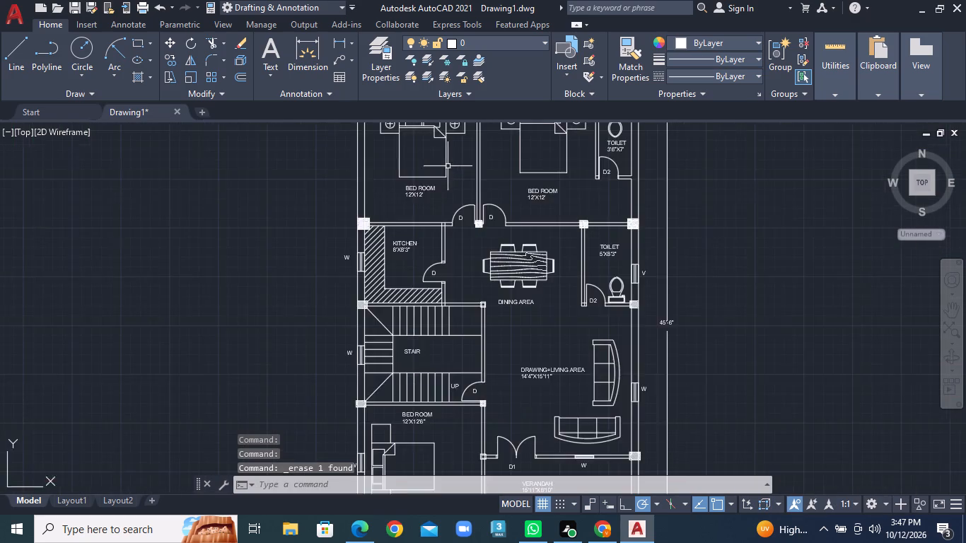
middle_click_drag(447, 165, 356, 322)
scroll(351, 305, "up", 4)
middle_click_drag(364, 279, 274, 346)
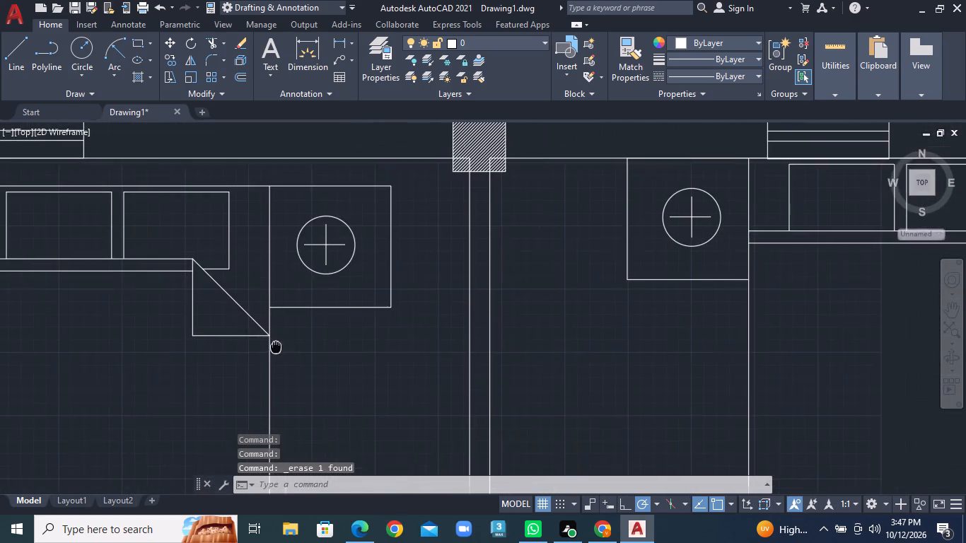
middle_click_drag(274, 346, 274, 347)
left_click(172, 56)
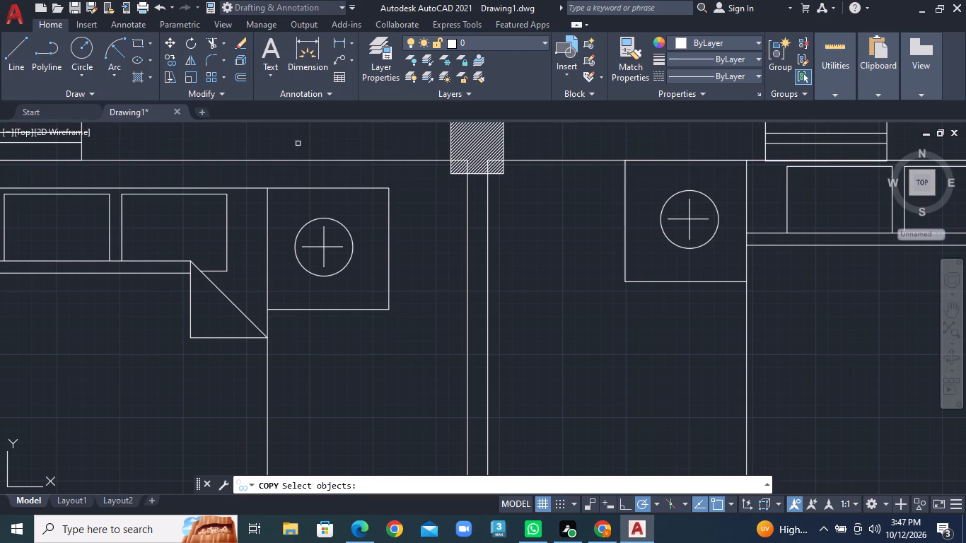
left_click(285, 206)
left_click(371, 283)
right_click(371, 283)
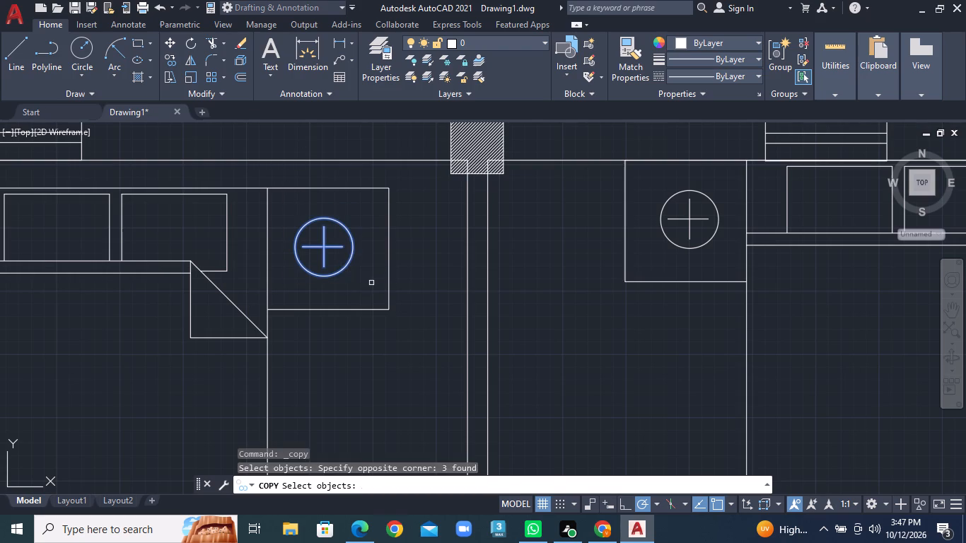
left_click(326, 247)
scroll(220, 327, "down", 2)
middle_click_drag(234, 344, 238, 338)
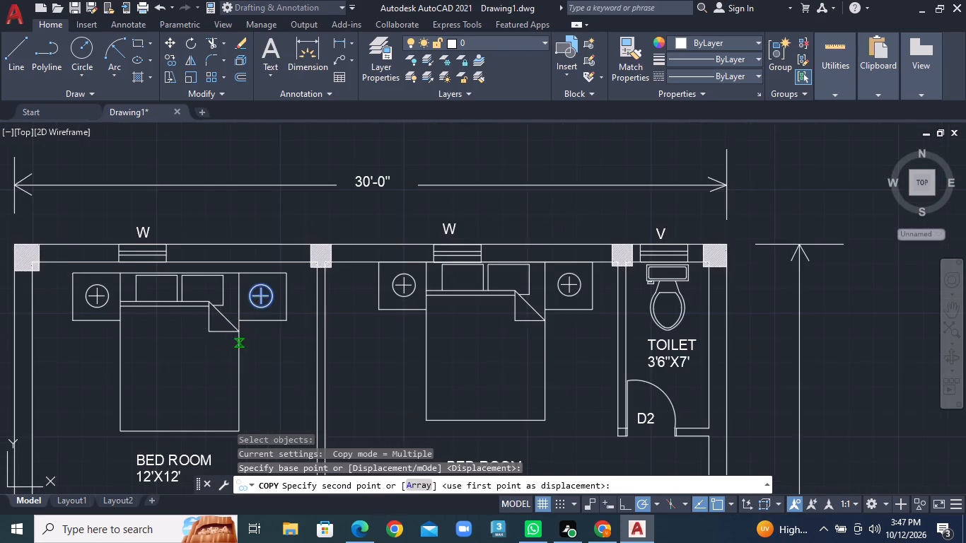
middle_click_drag(238, 338, 393, 102)
scroll(332, 313, "down", 1)
middle_click_drag(328, 331, 320, 98)
middle_click_drag(275, 332, 286, 278)
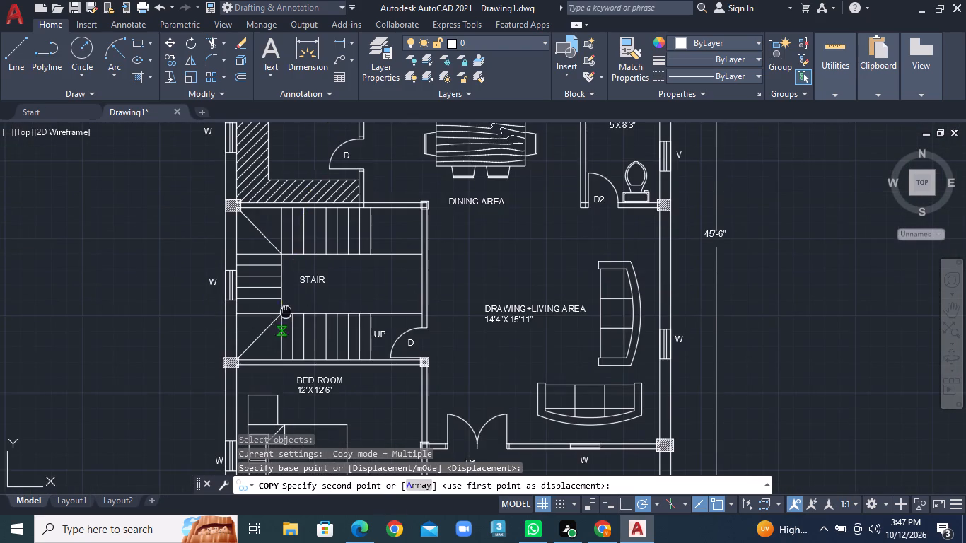
middle_click_drag(286, 278, 289, 114)
scroll(264, 165, "up", 1)
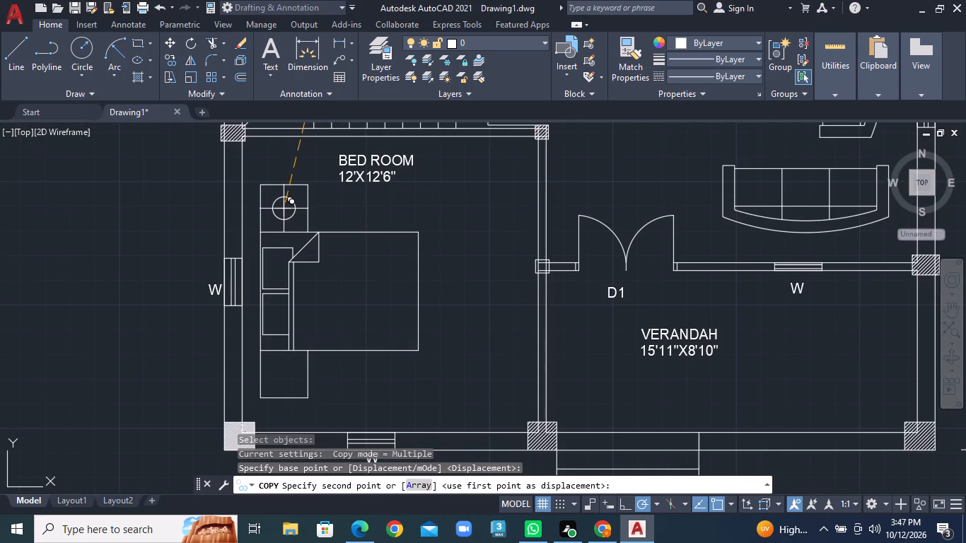
left_click(284, 209)
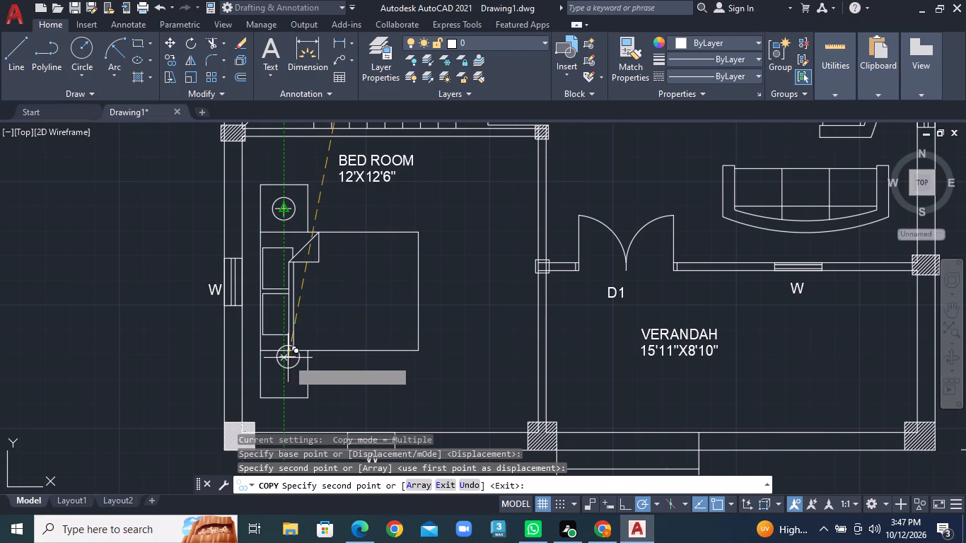
left_click(281, 375)
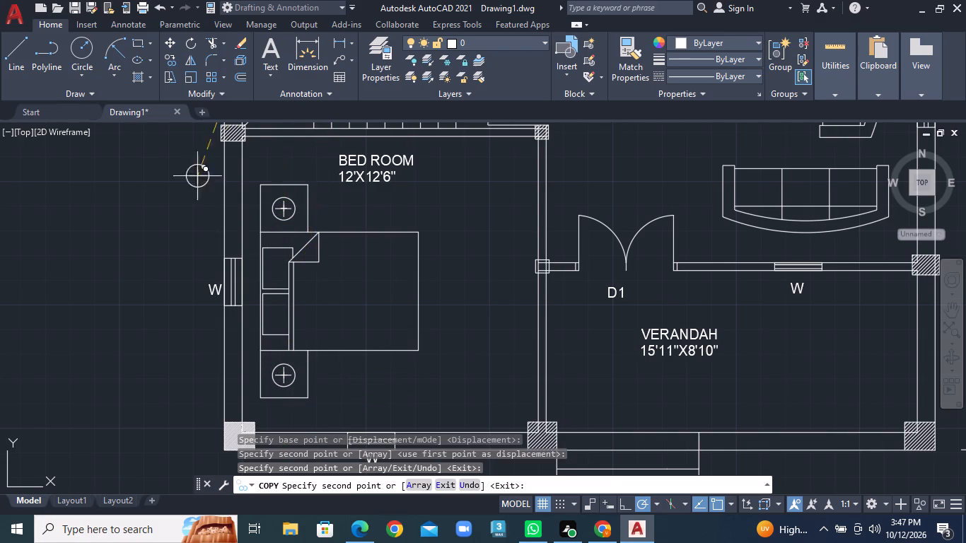
right_click(183, 194)
left_click(206, 195)
left_click(258, 204)
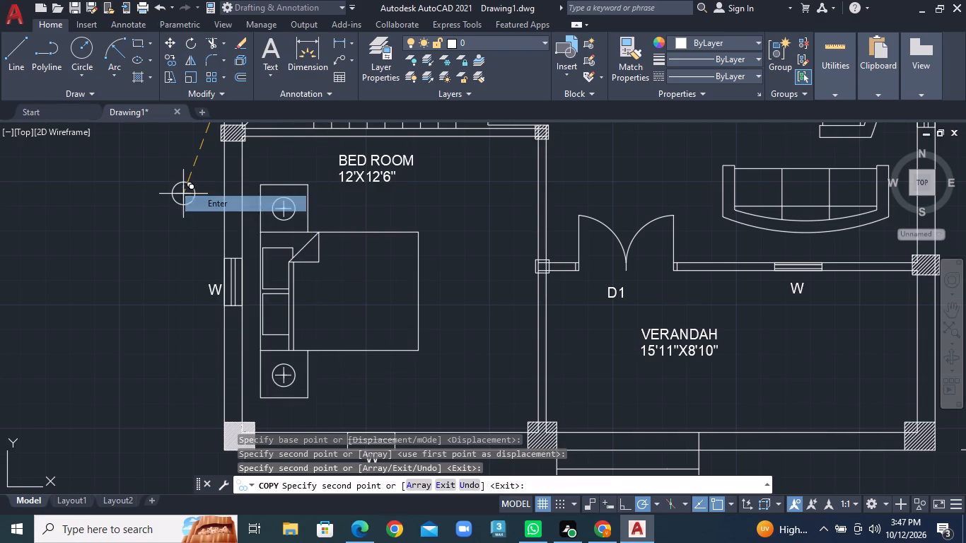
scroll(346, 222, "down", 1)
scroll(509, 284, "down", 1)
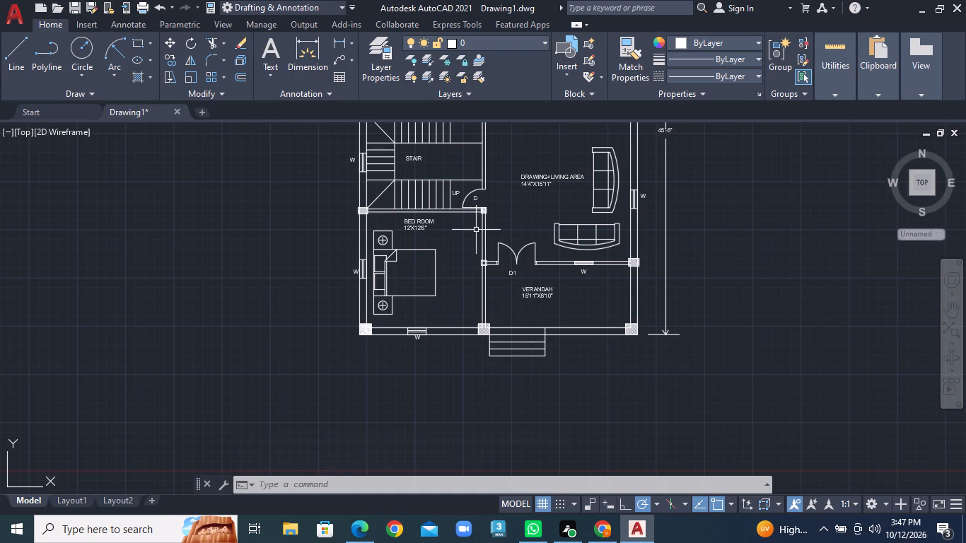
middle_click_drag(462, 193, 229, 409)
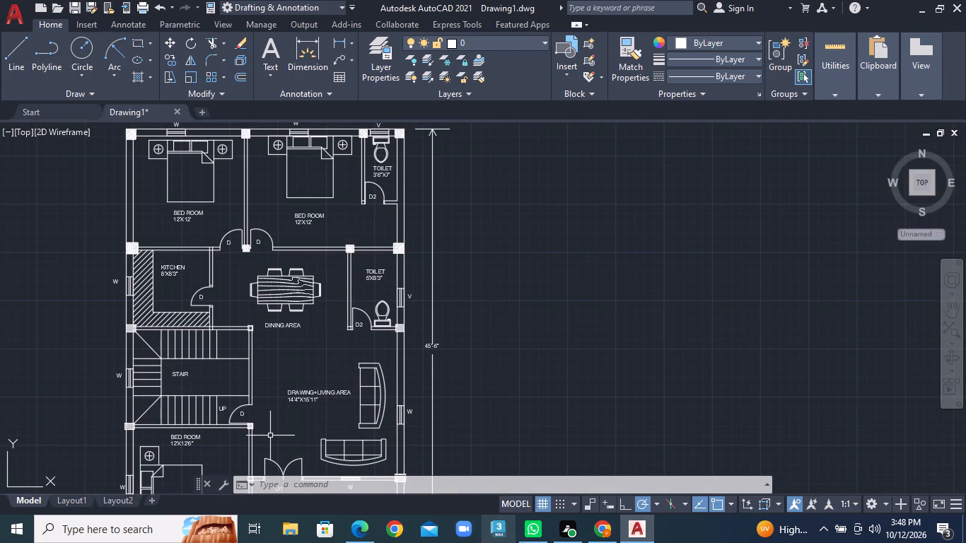
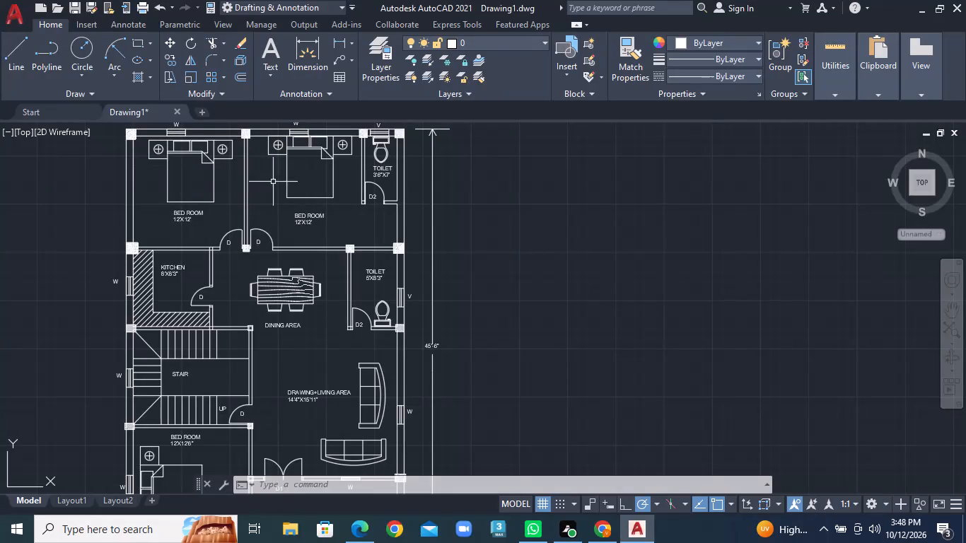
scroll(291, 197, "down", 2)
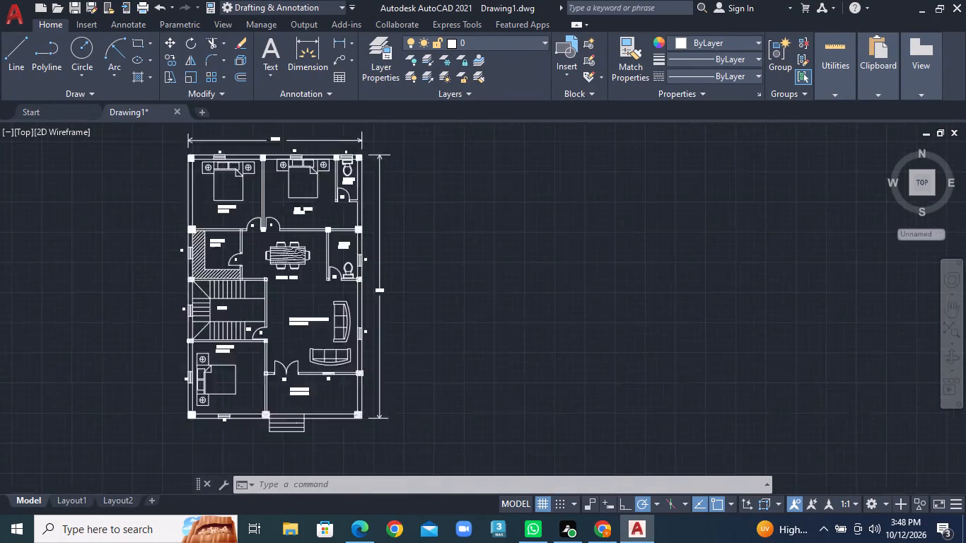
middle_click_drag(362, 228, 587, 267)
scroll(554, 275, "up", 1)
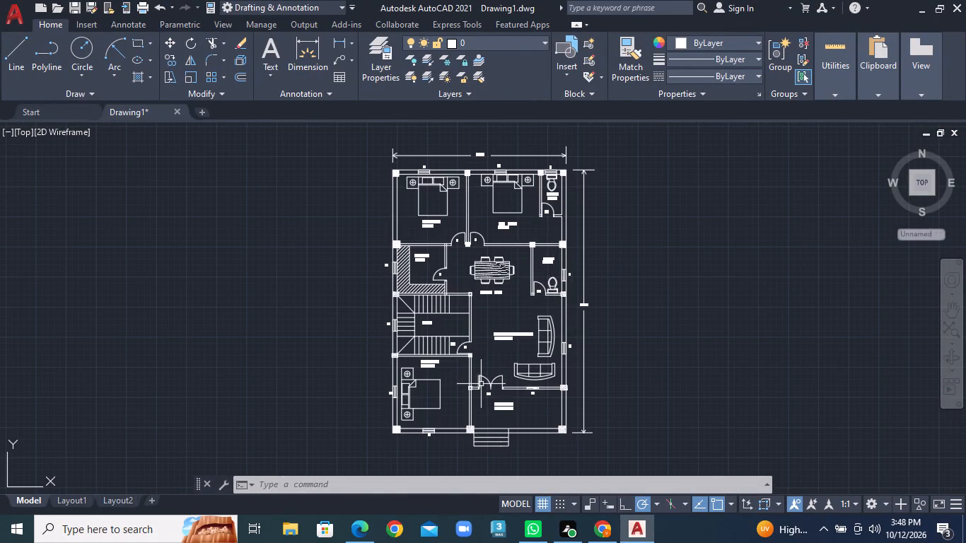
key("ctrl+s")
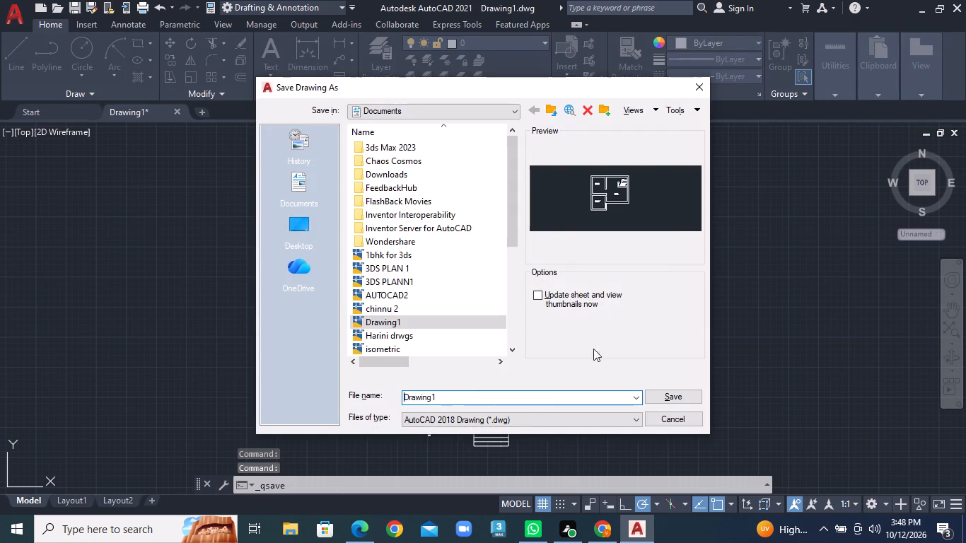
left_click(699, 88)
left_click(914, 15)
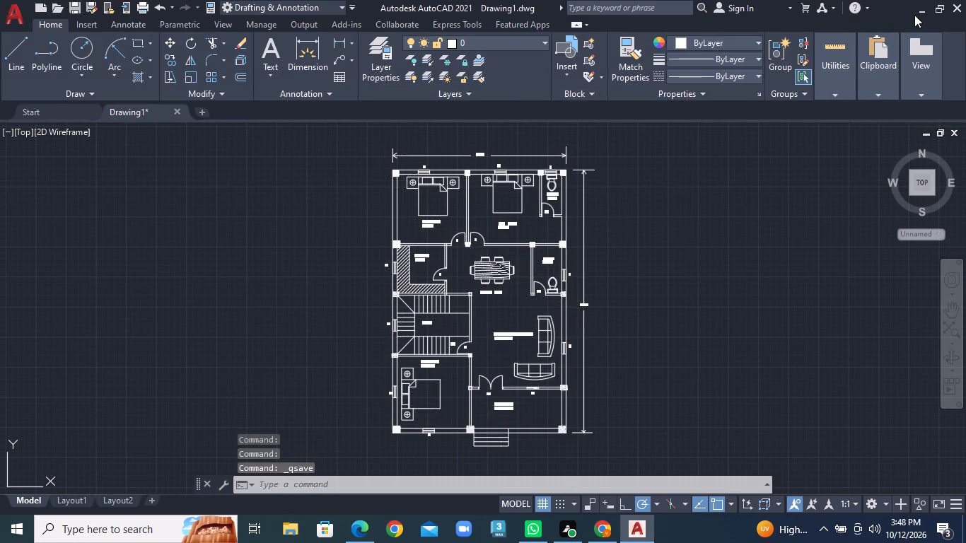
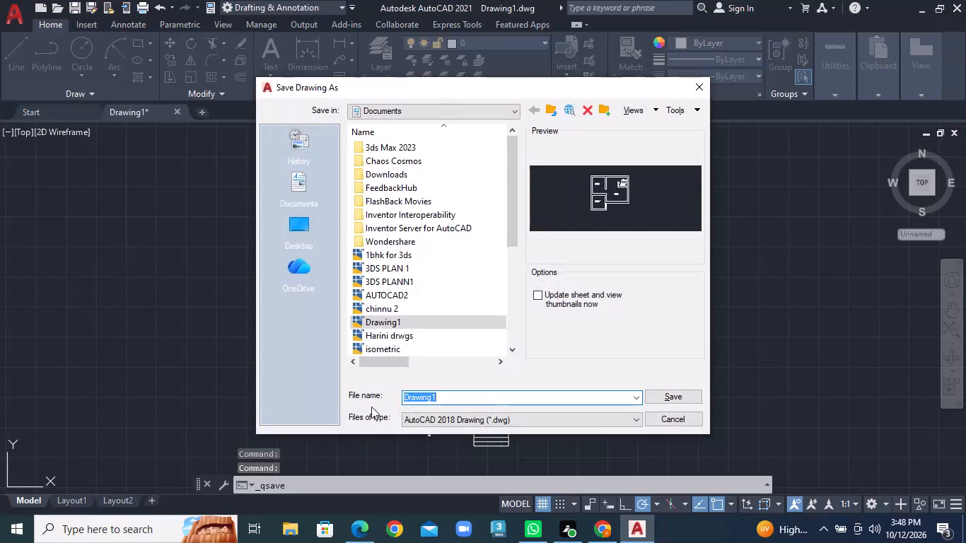
Save the drawing to the Desktop as 3BHKK1 in AutoCAD 2018 Drawing (*.dwg) format.
left_click(302, 222)
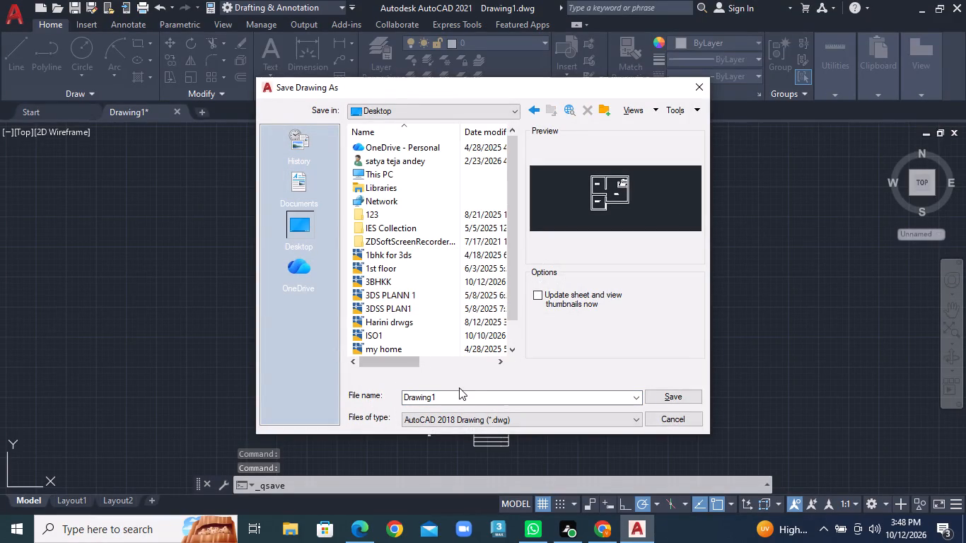
left_click(458, 390)
left_click(458, 393)
key("BackSpace")
type("3BHKK")
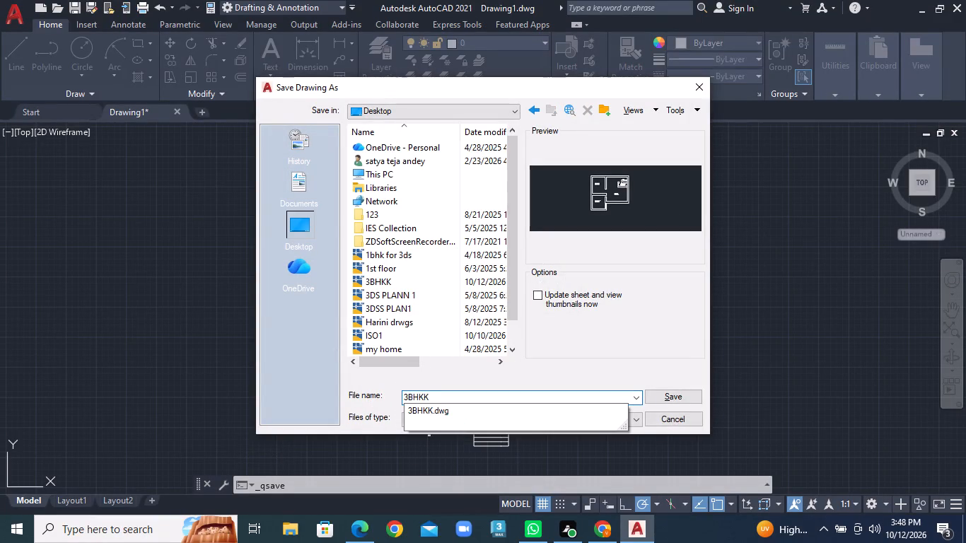
key("2")
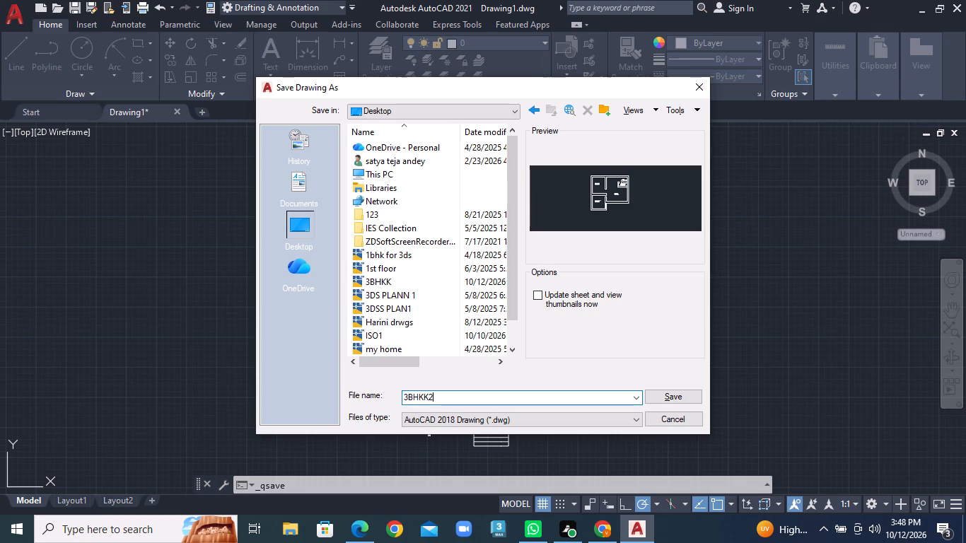
key("BackSpace")
key("1")
left_click(682, 397)
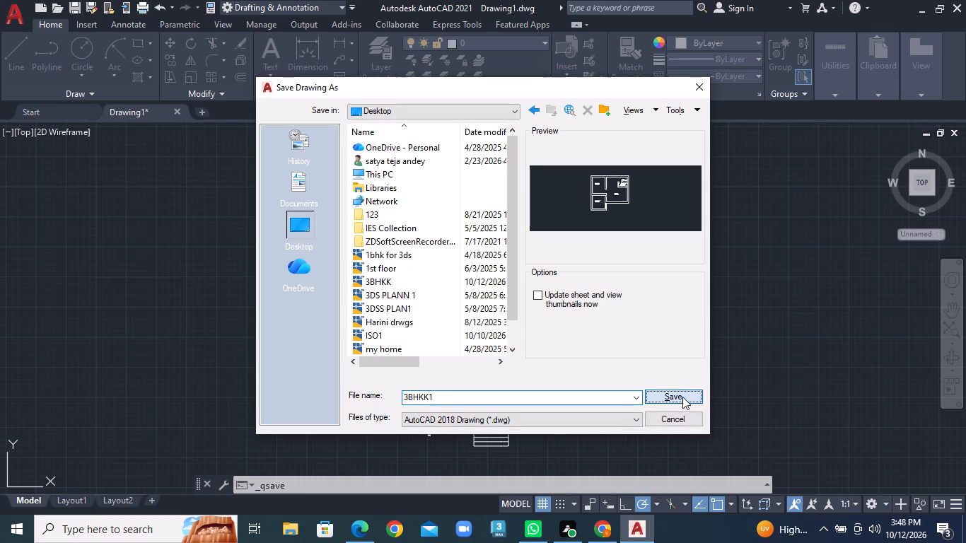